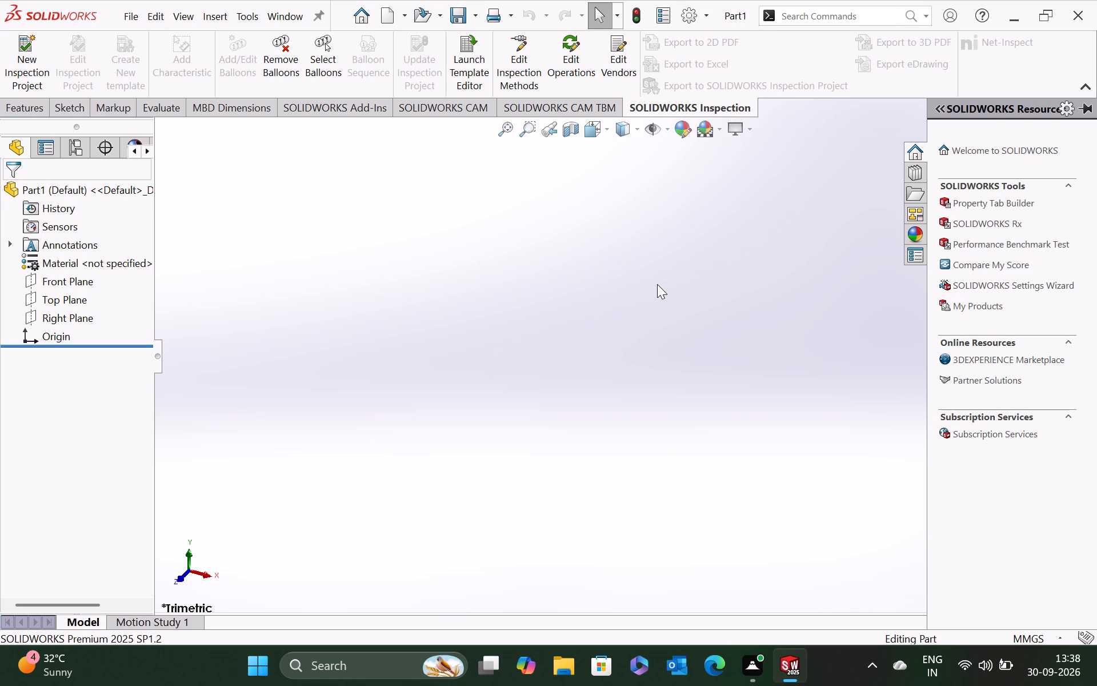
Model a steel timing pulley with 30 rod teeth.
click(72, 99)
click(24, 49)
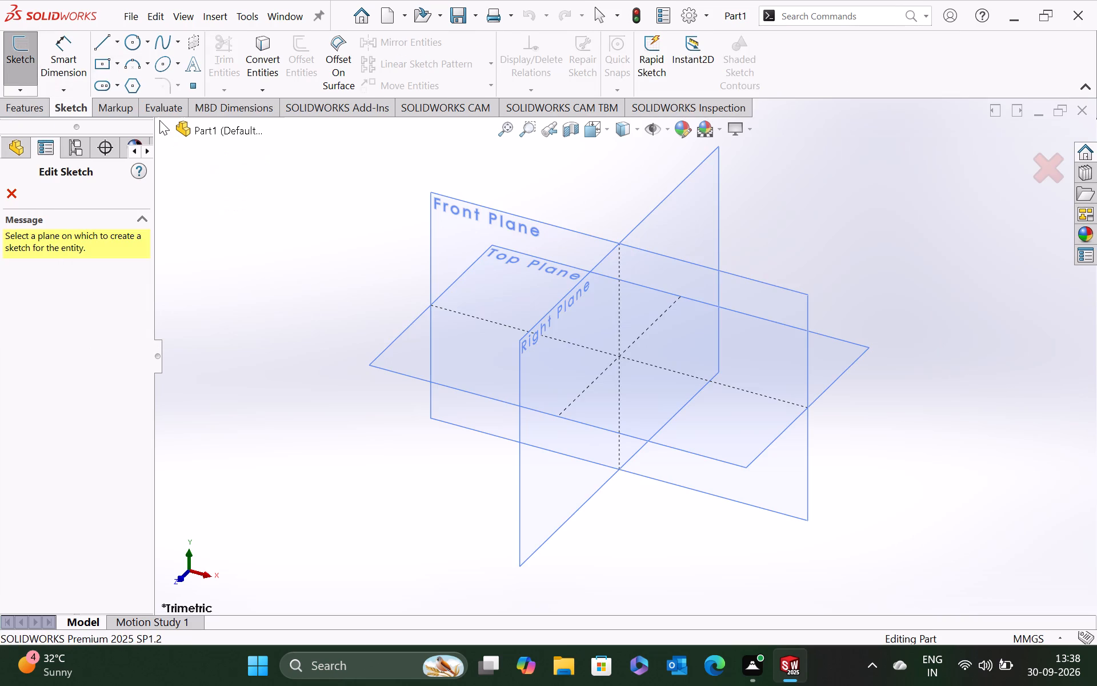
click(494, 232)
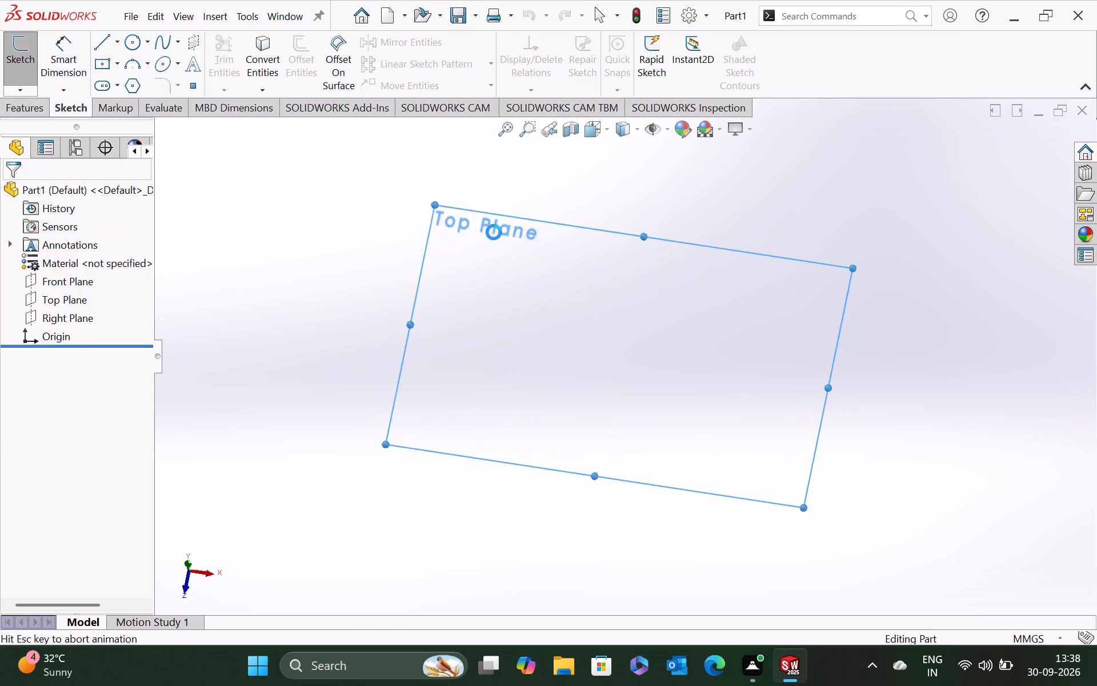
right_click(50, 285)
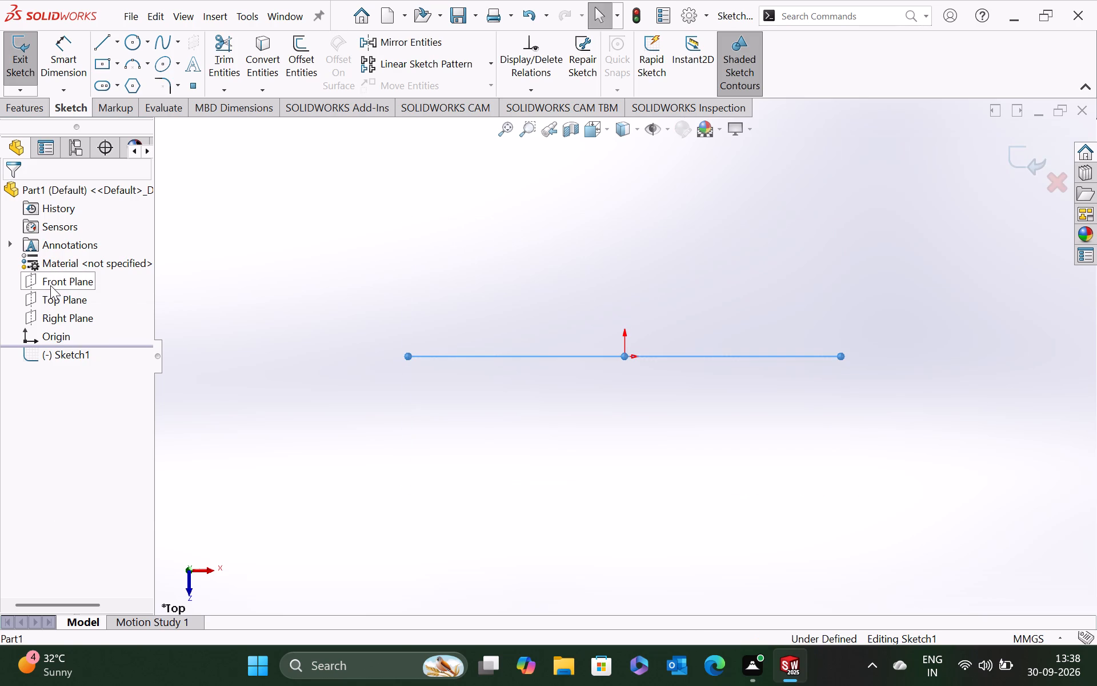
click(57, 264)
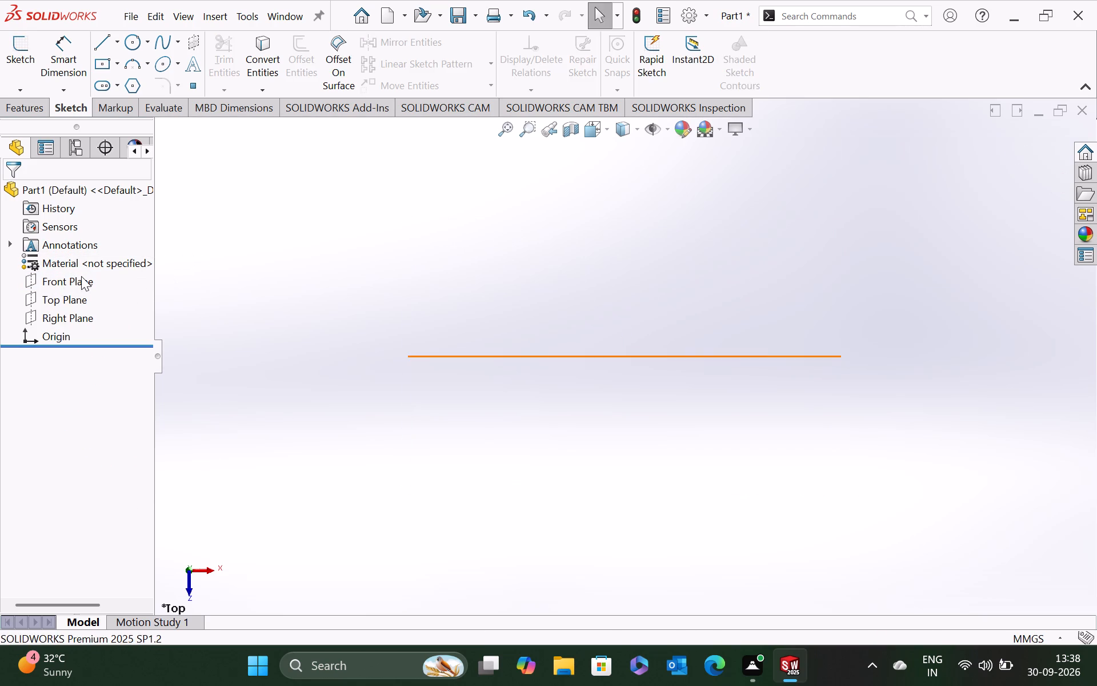
Start a sketch on the Front Plane and draw a vertical centerline about 96 mm long through the origin.
right_click(82, 275)
click(97, 254)
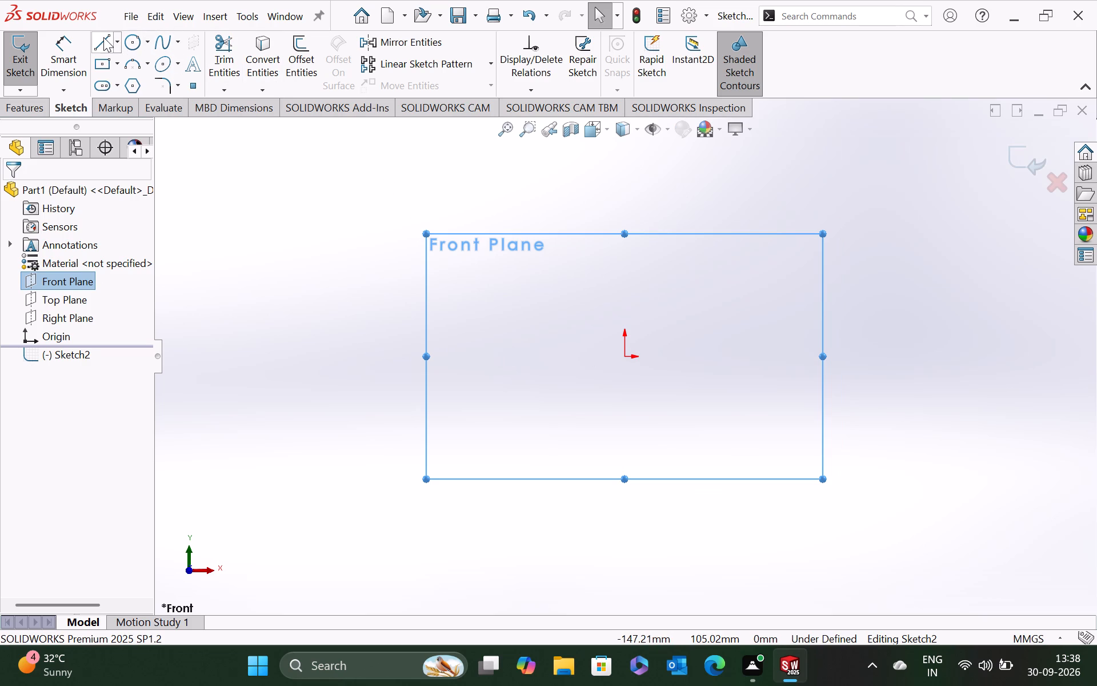
click(117, 47)
click(129, 79)
click(627, 254)
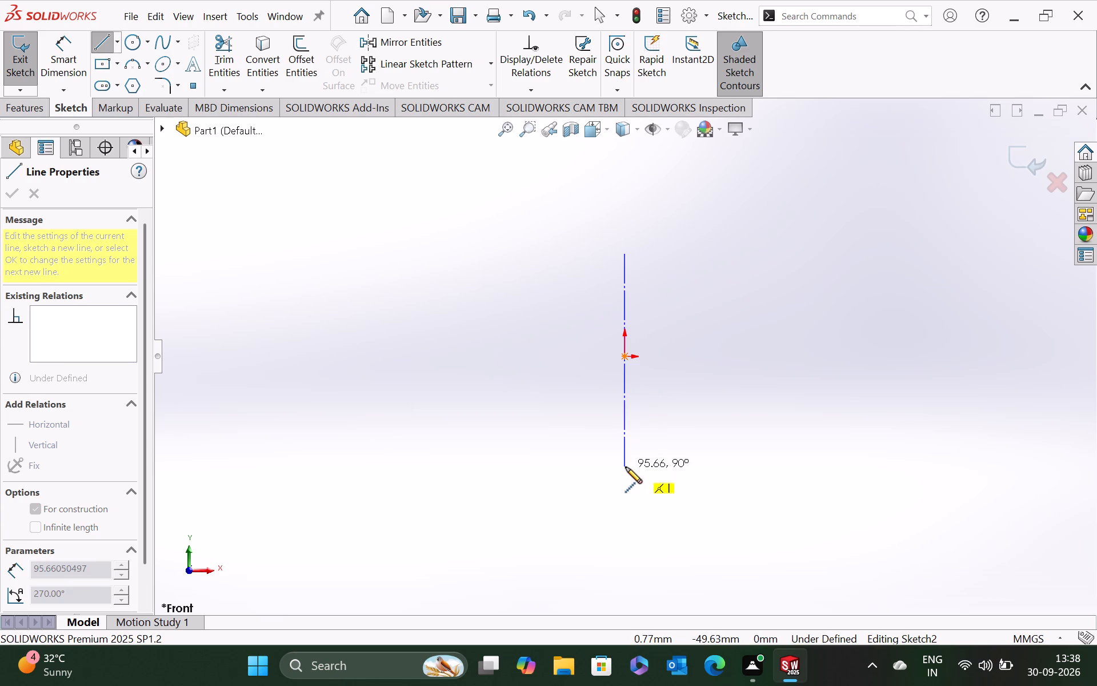
click(624, 468)
key(Escape)
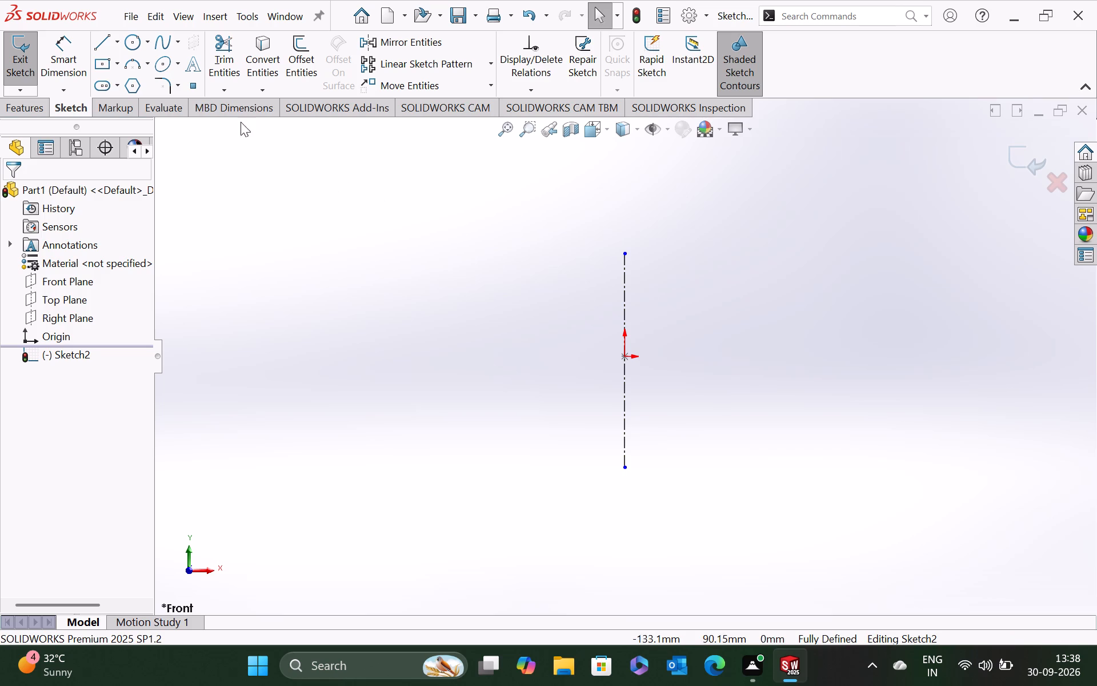
Draw a closed C-shaped line profile beside the centerline, opening away from it, about 56 mm tall and 29 mm wide at the top.
click(104, 38)
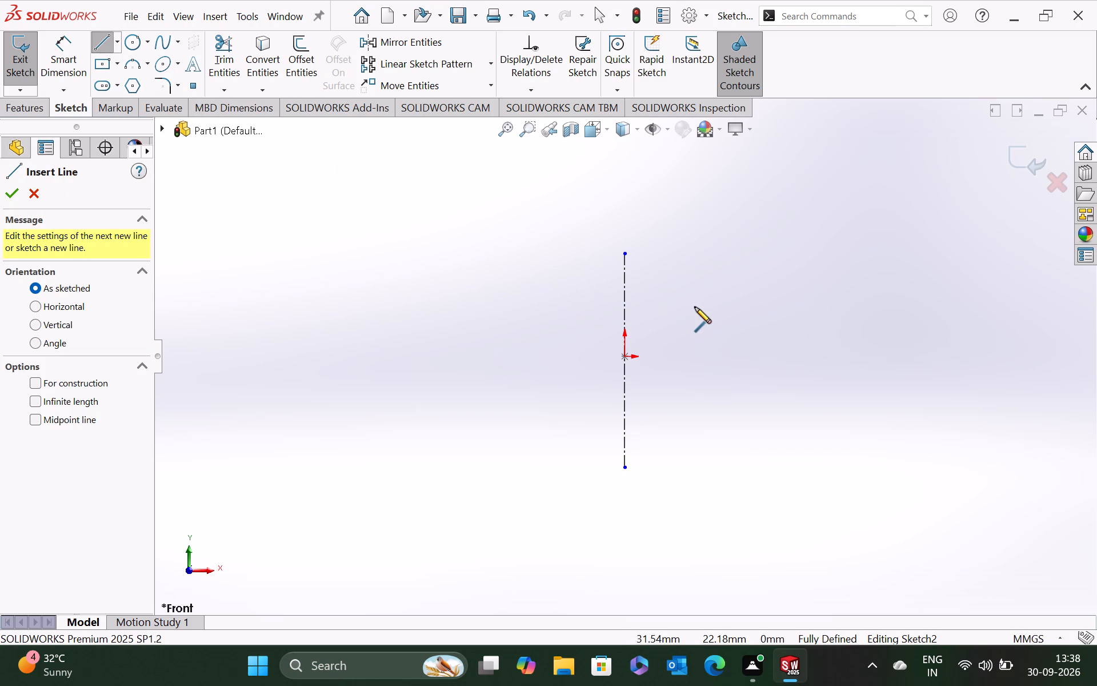
click(686, 284)
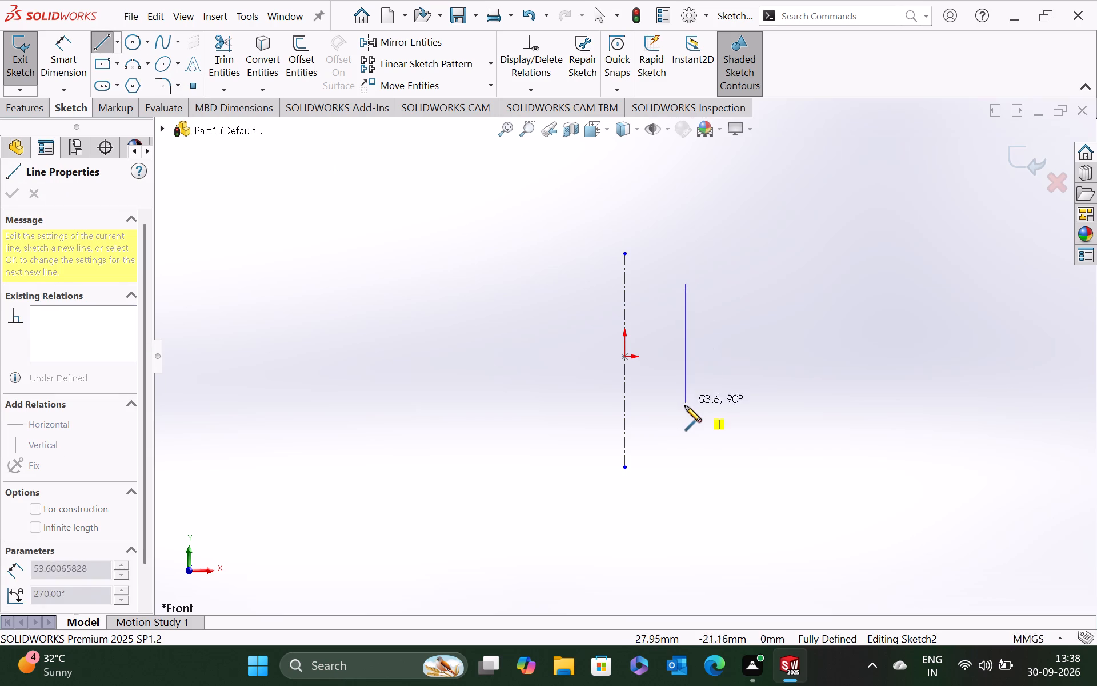
click(688, 409)
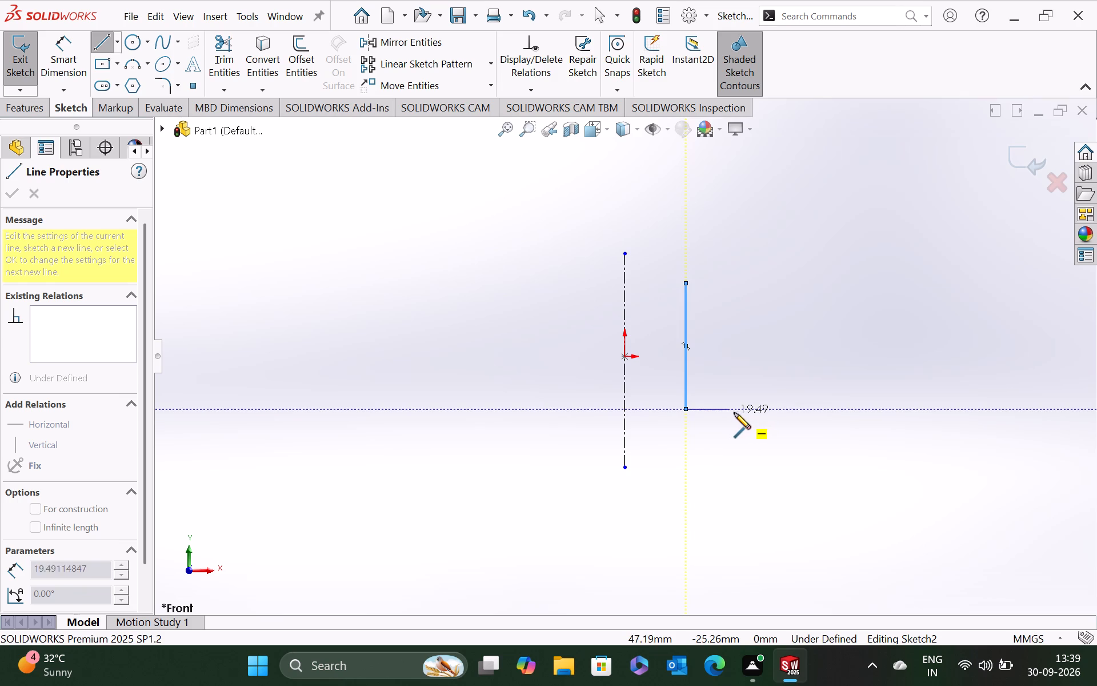
click(745, 409)
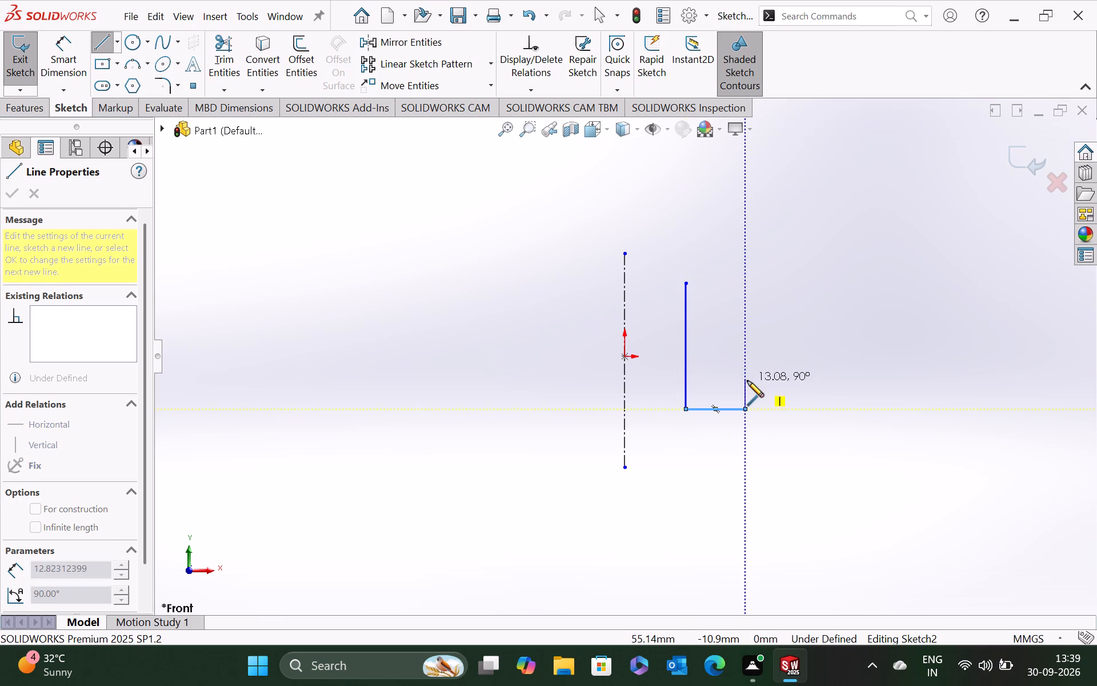
click(747, 381)
click(714, 382)
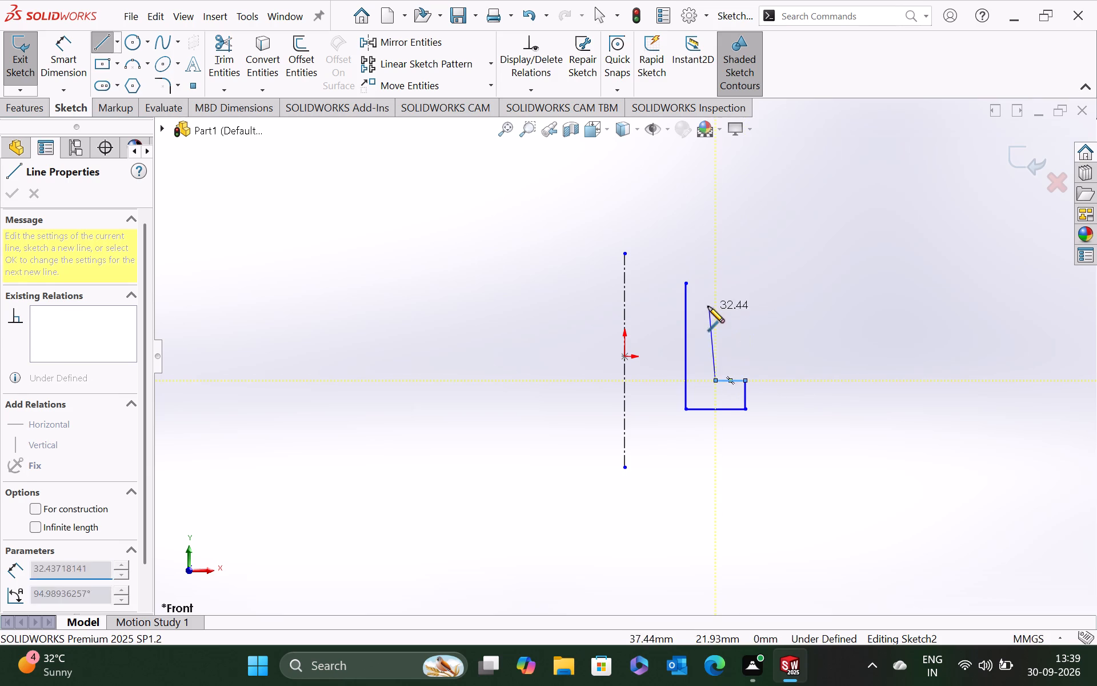
click(718, 302)
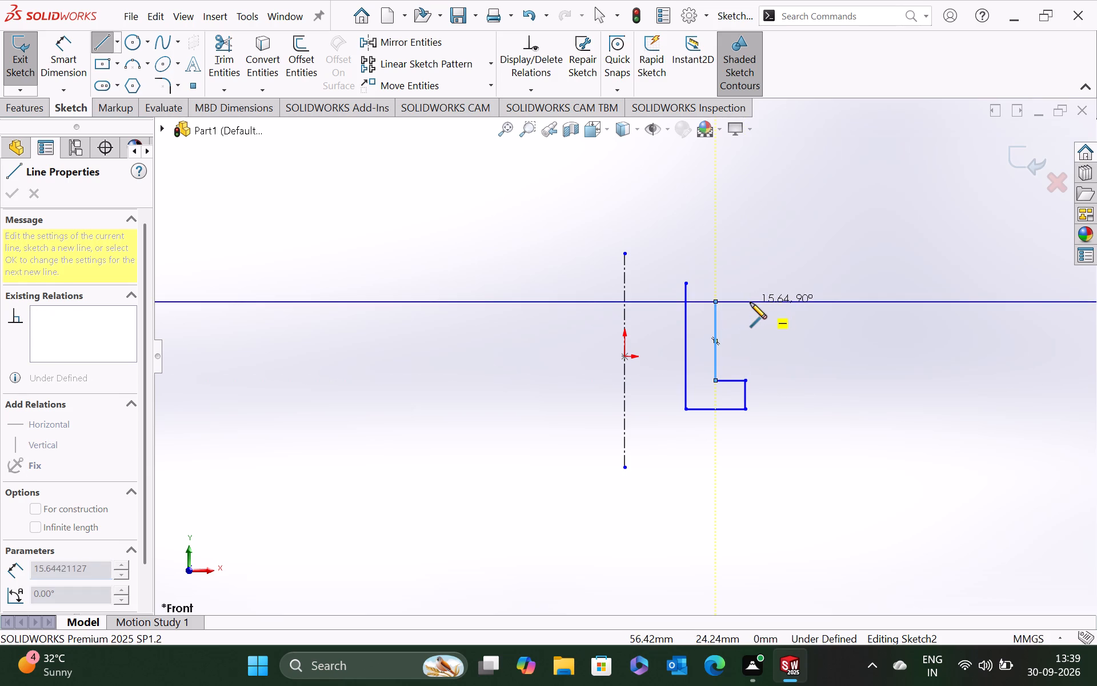
click(750, 302)
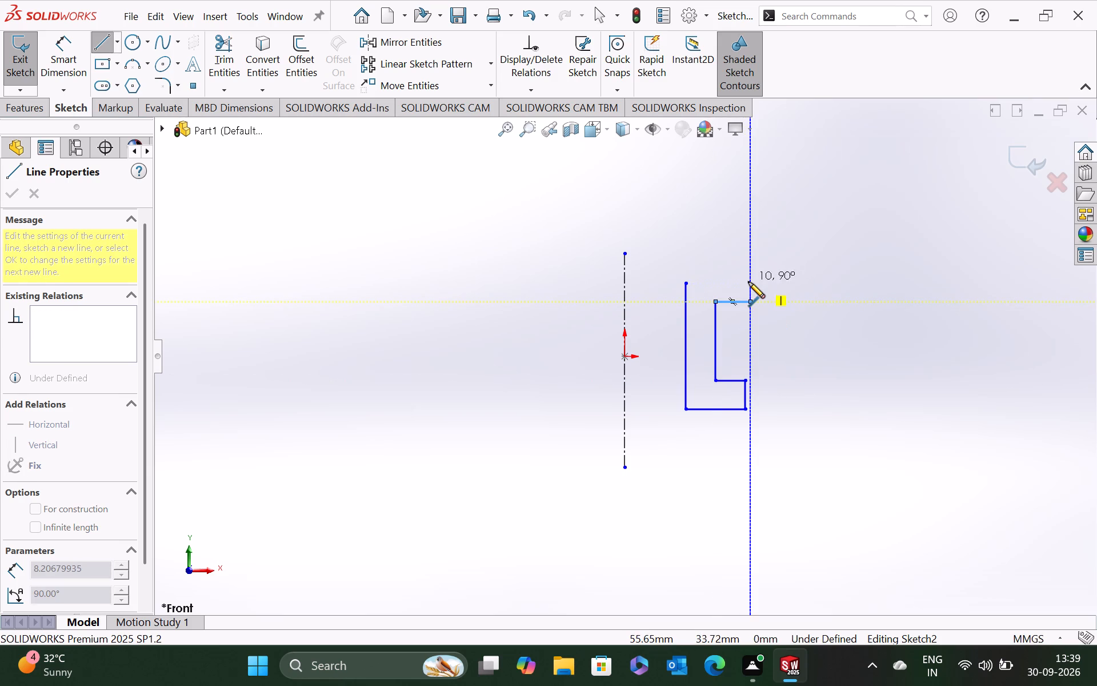
click(748, 282)
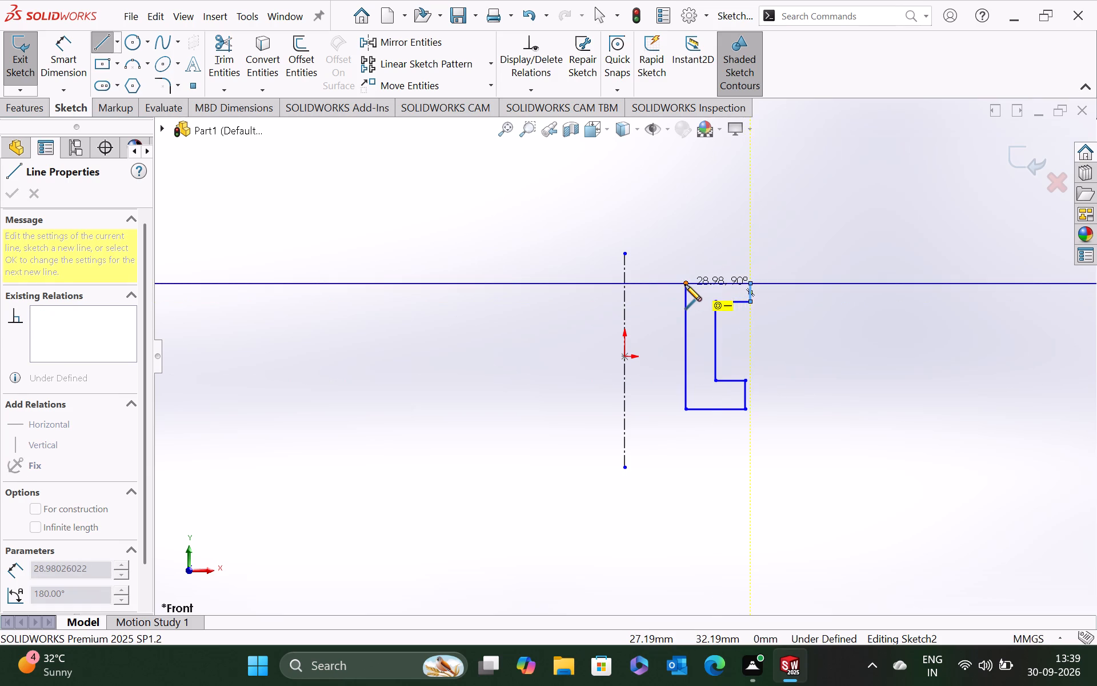
click(686, 285)
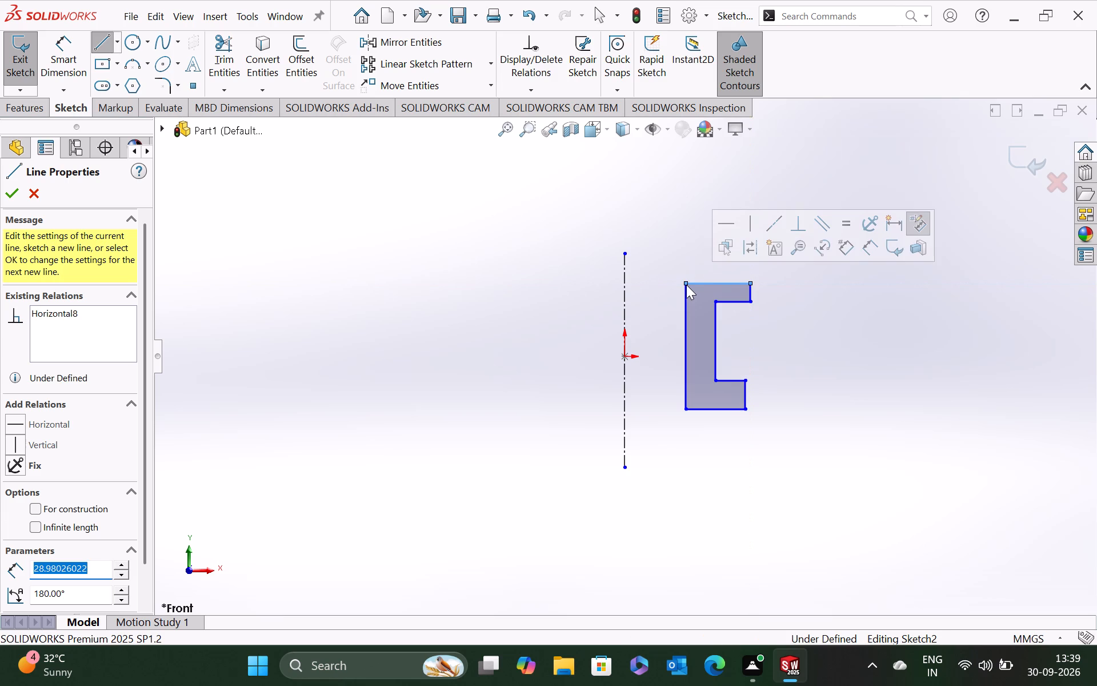
key(Escape)
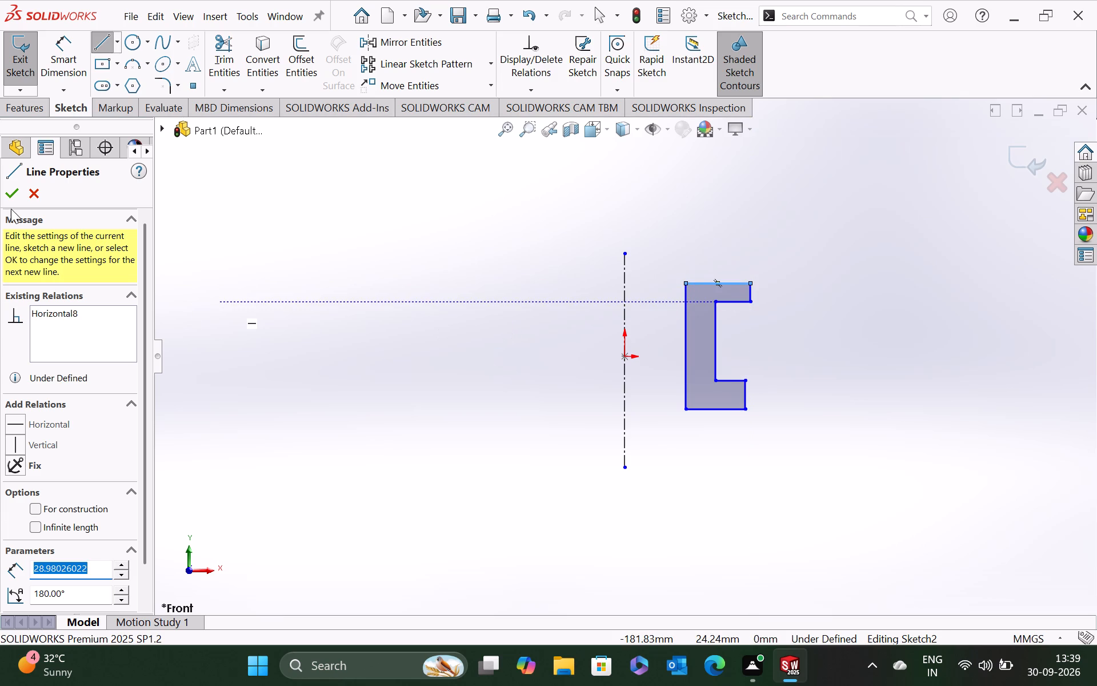
click(15, 189)
Dimension the profile's long vertical side nearest the centerline to 40 mm.
click(69, 62)
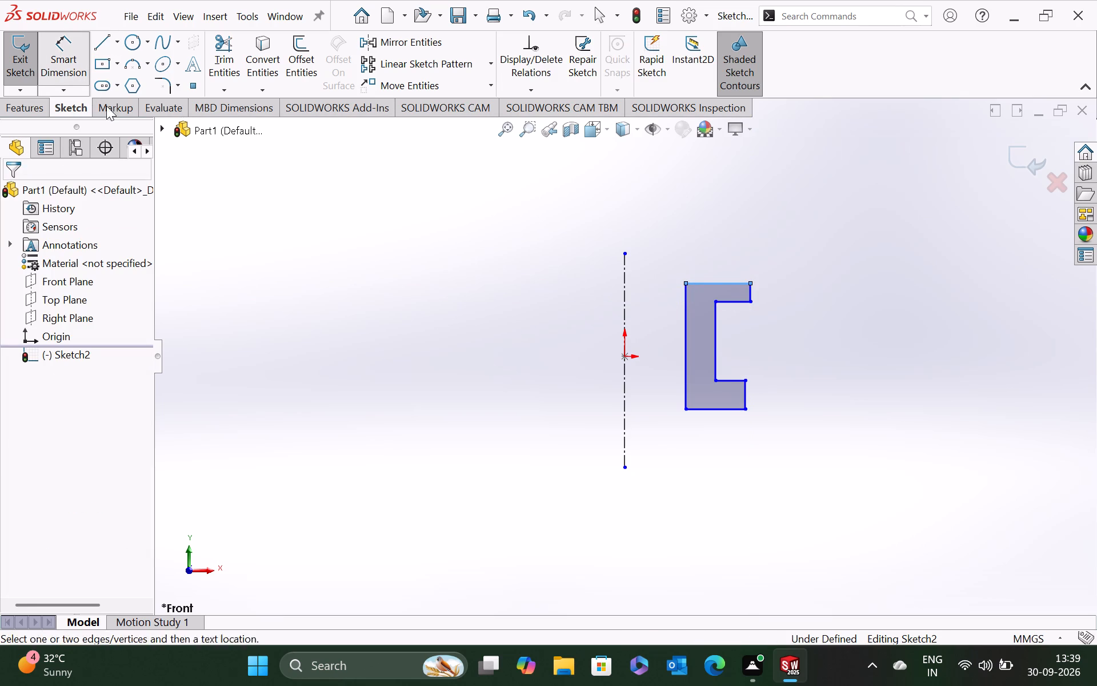
click(684, 329)
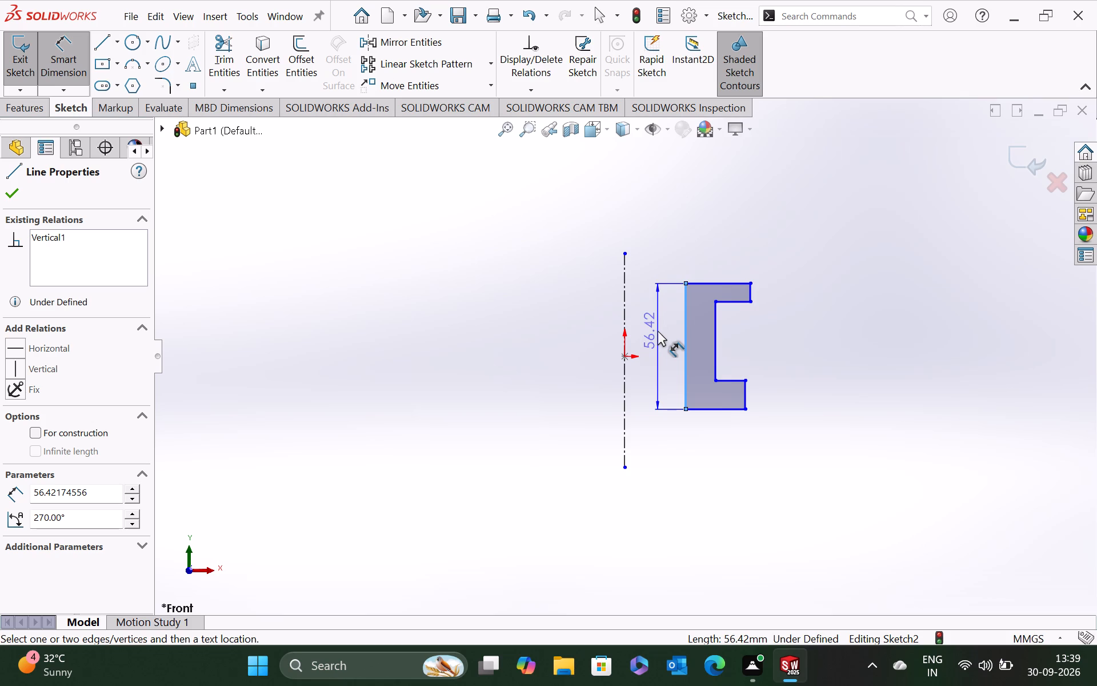
click(658, 330)
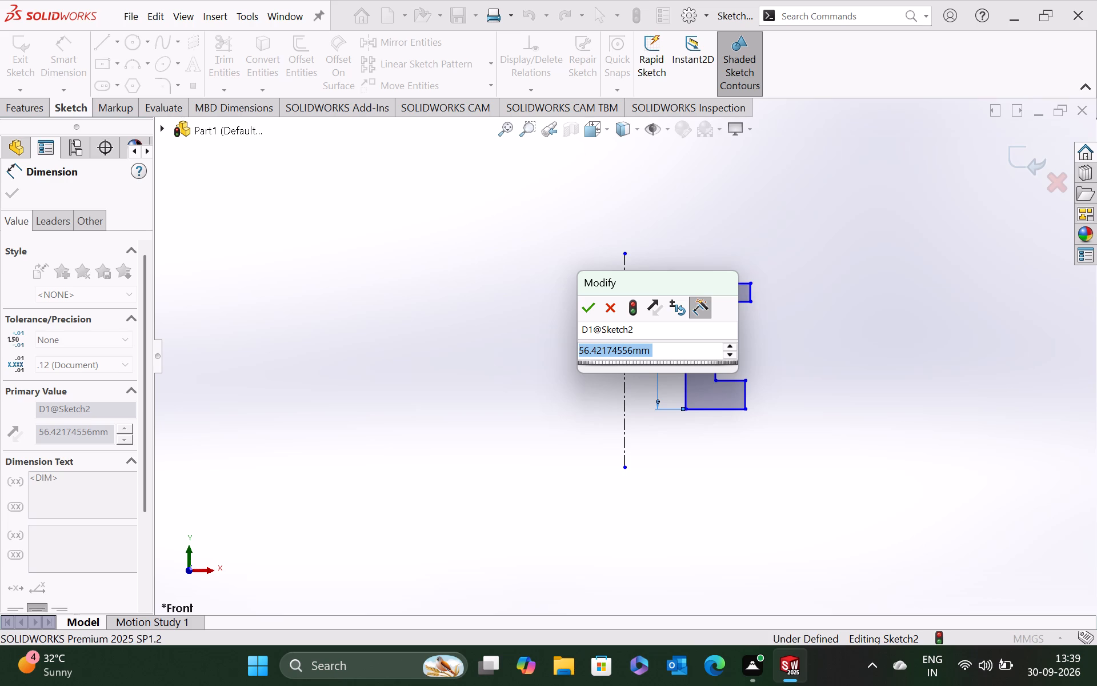
text(40)
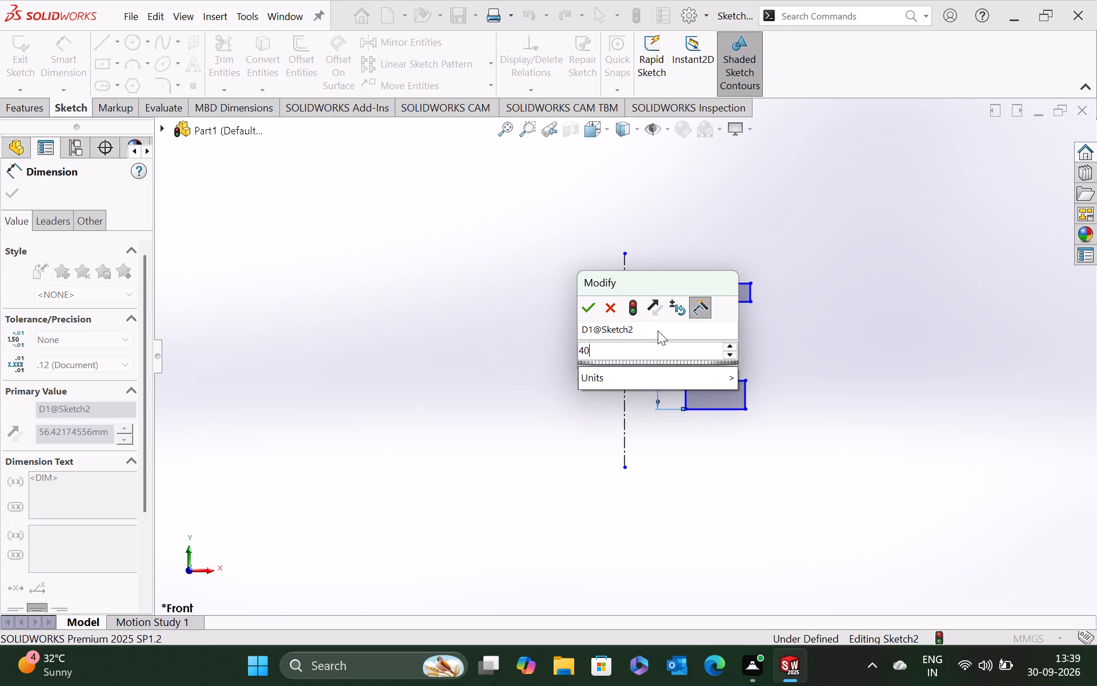
key(Return)
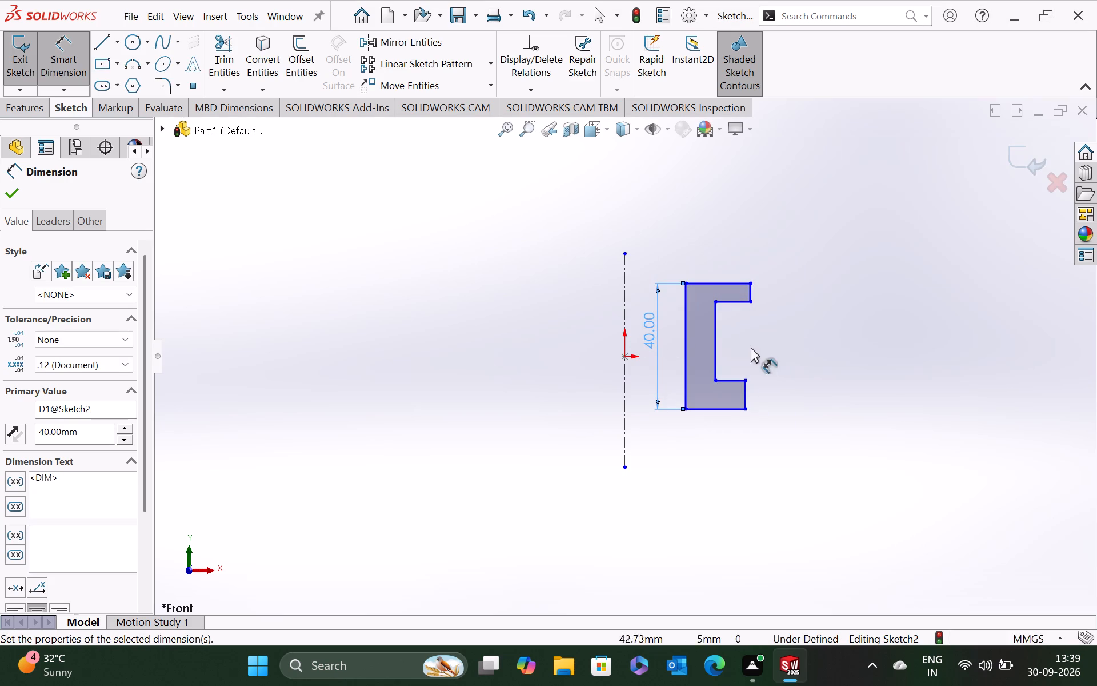
Dimension the profile's bottom horizontal edge to 30 mm.
click(736, 410)
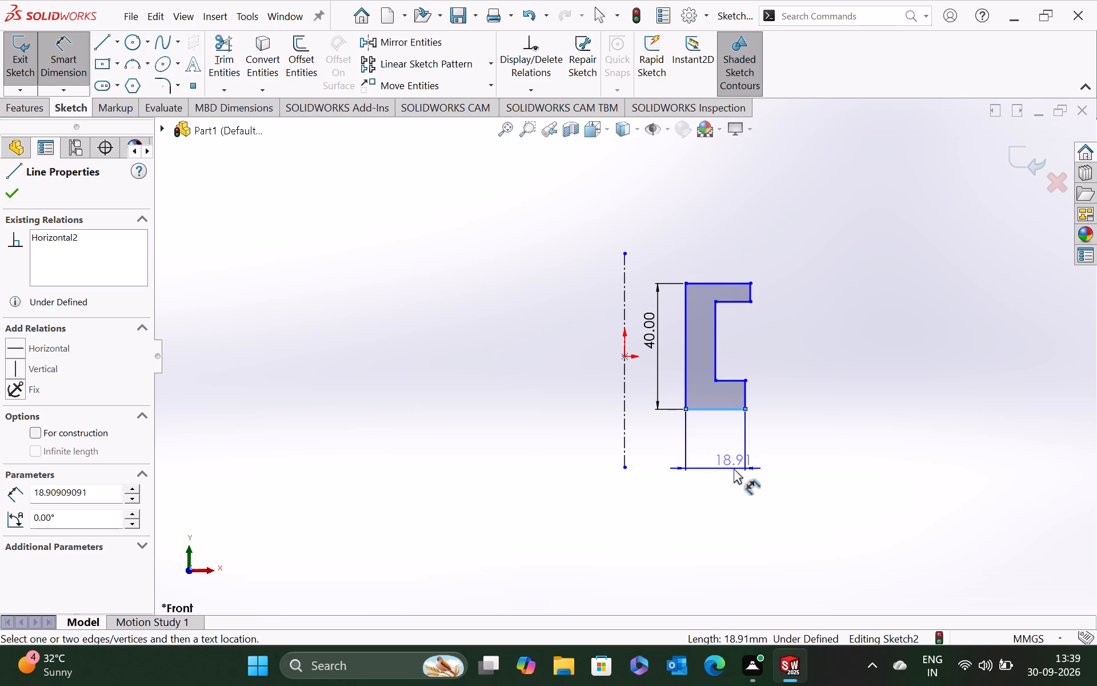
click(734, 468)
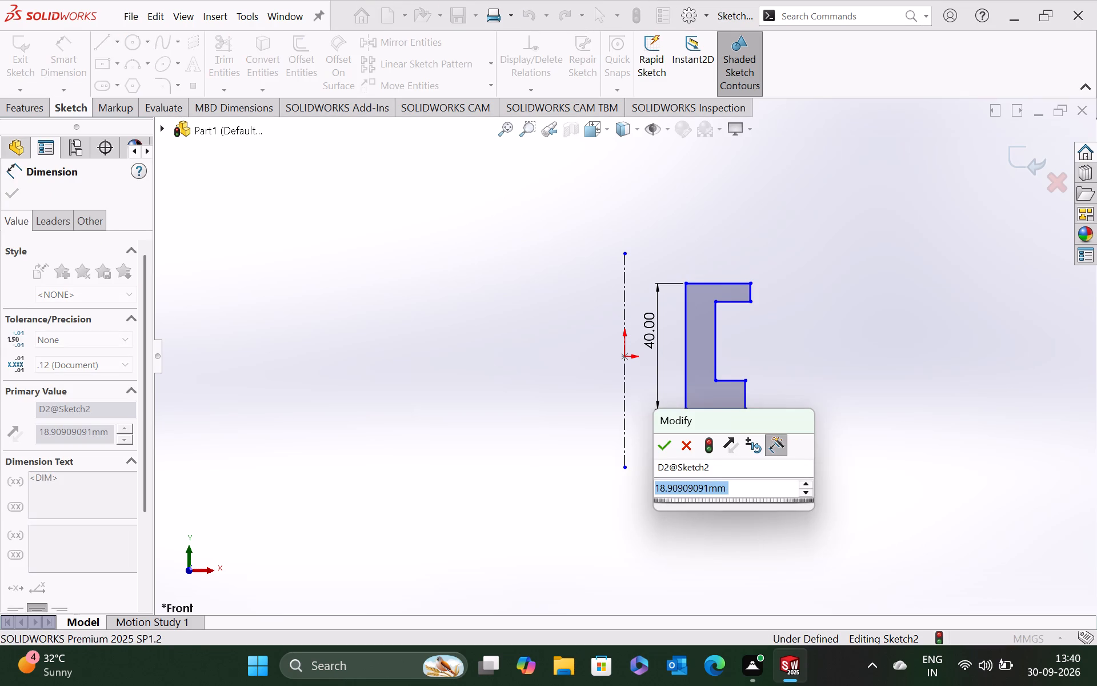
text(30)
key(Return)
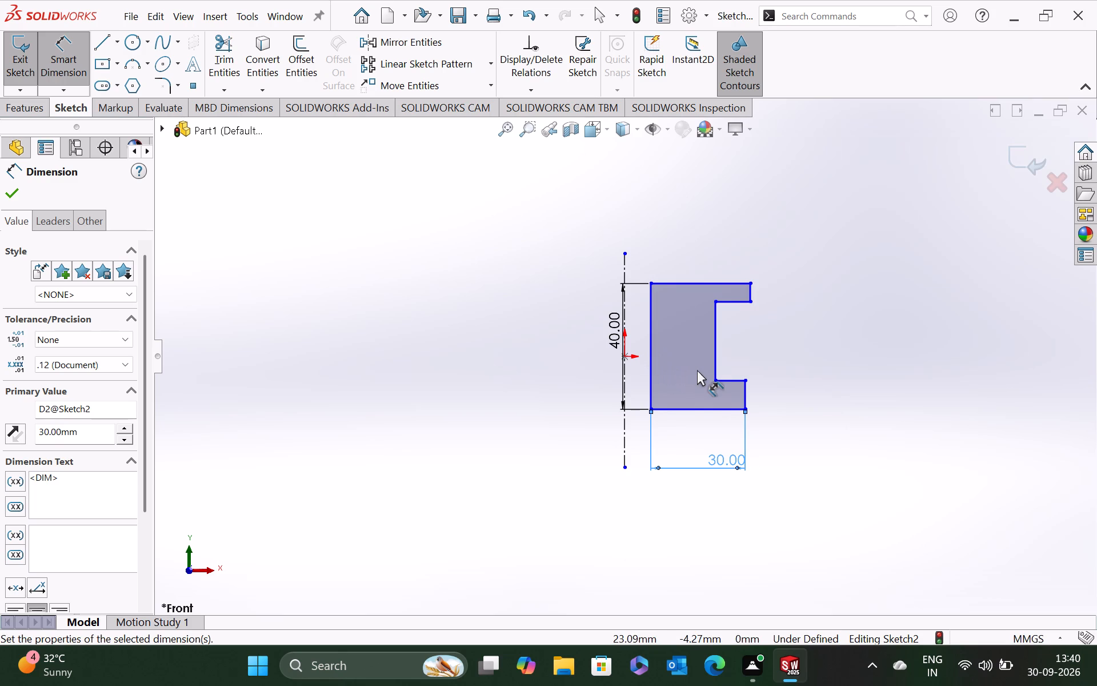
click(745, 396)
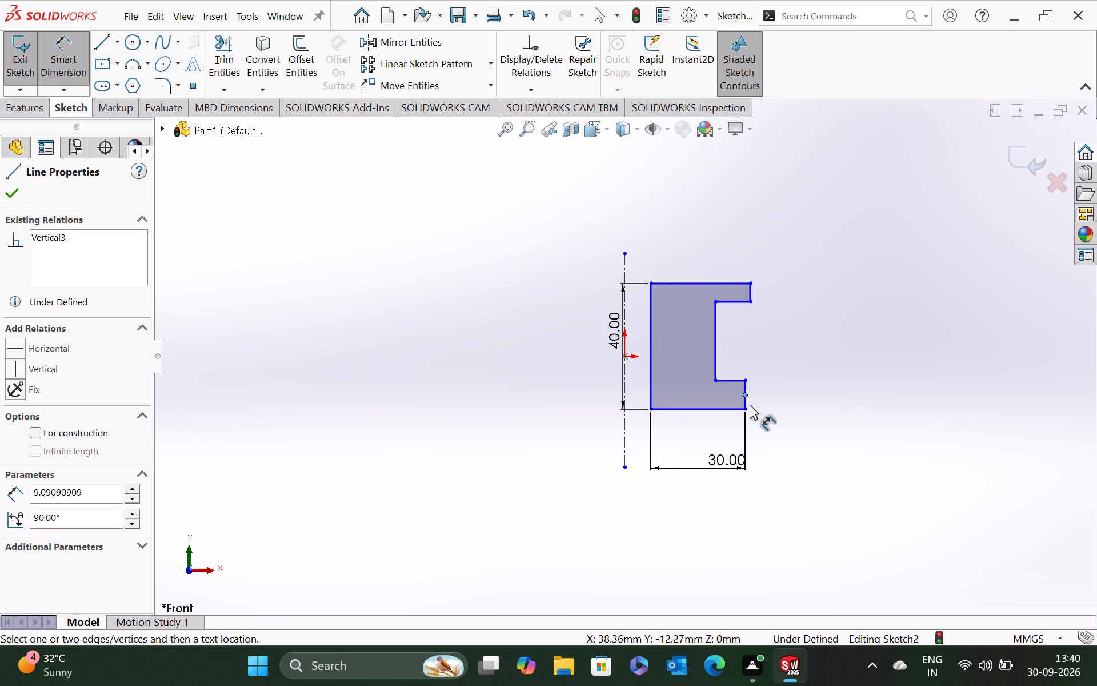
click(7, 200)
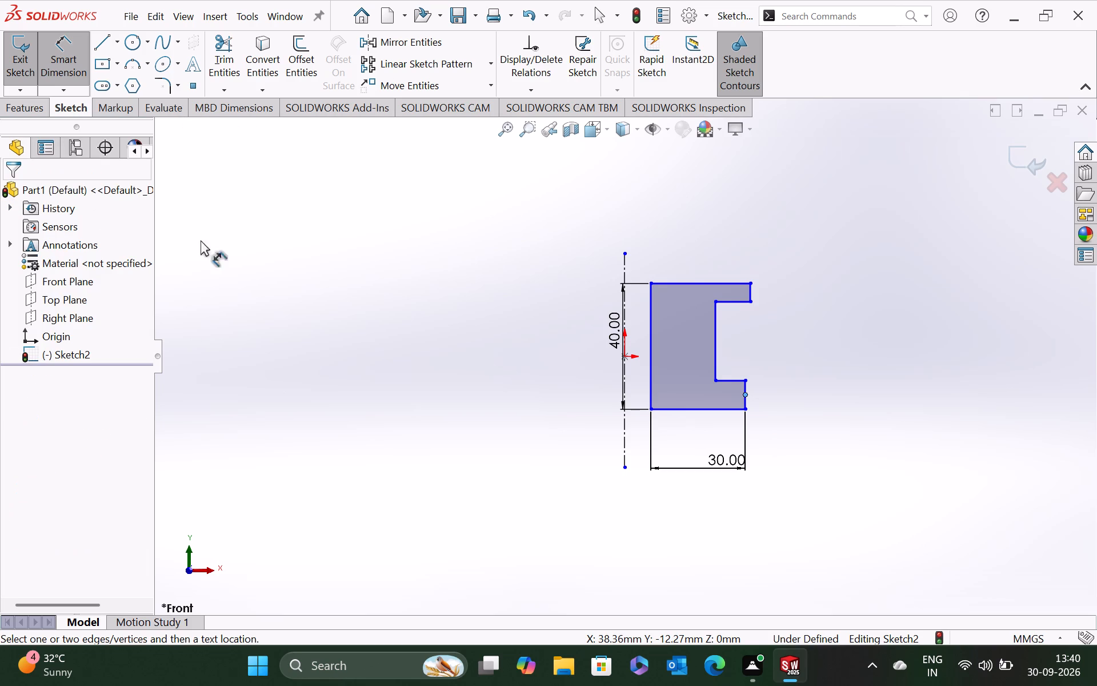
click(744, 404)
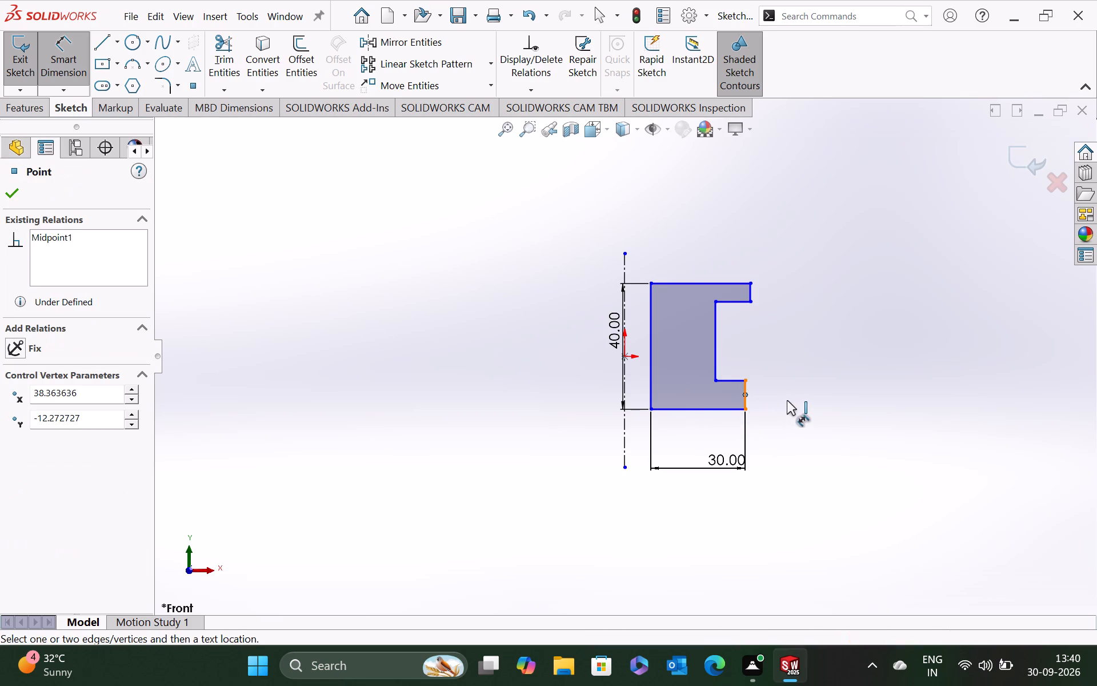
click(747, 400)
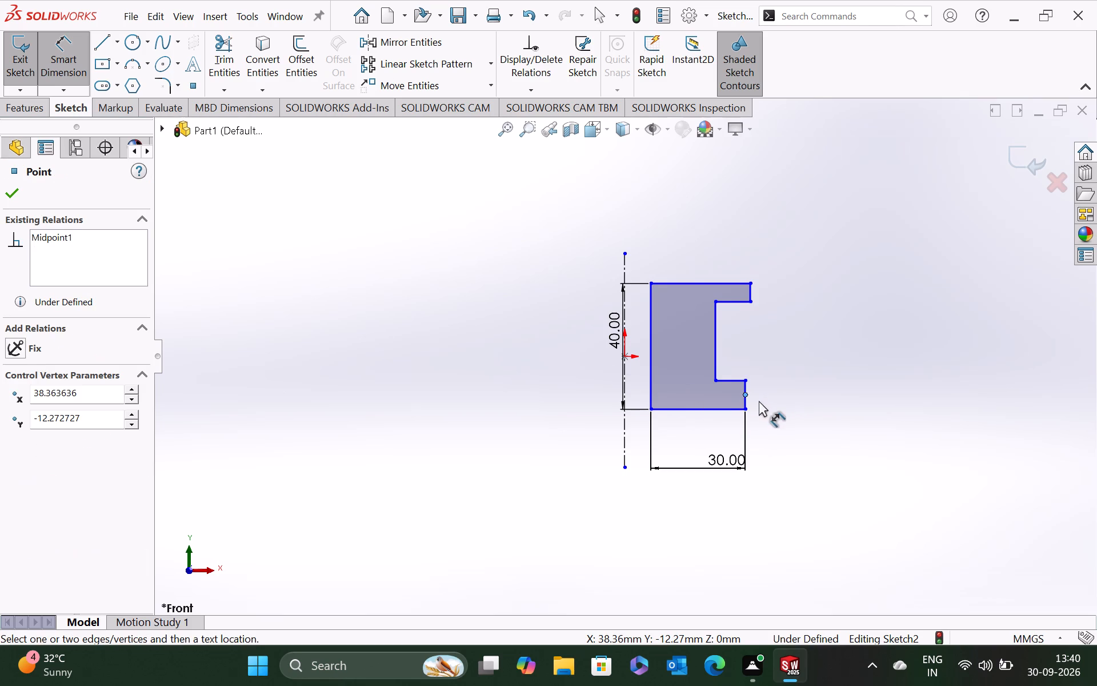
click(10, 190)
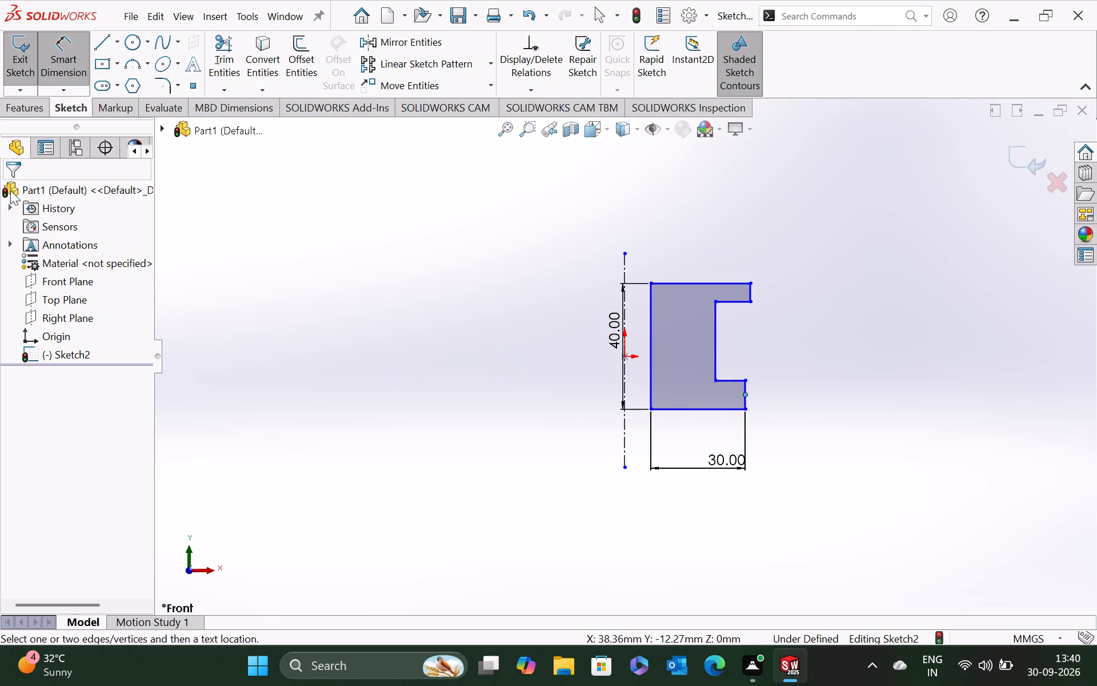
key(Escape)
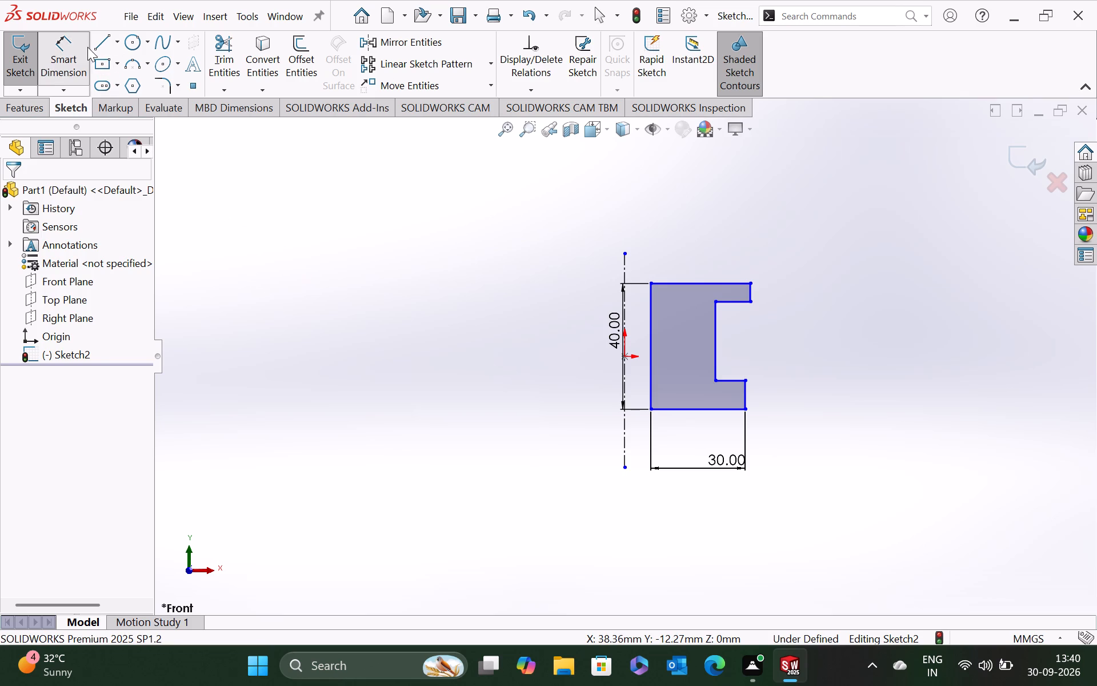
Dimension the outer vertical end edge of the profile's lower arm to 10 mm.
click(744, 393)
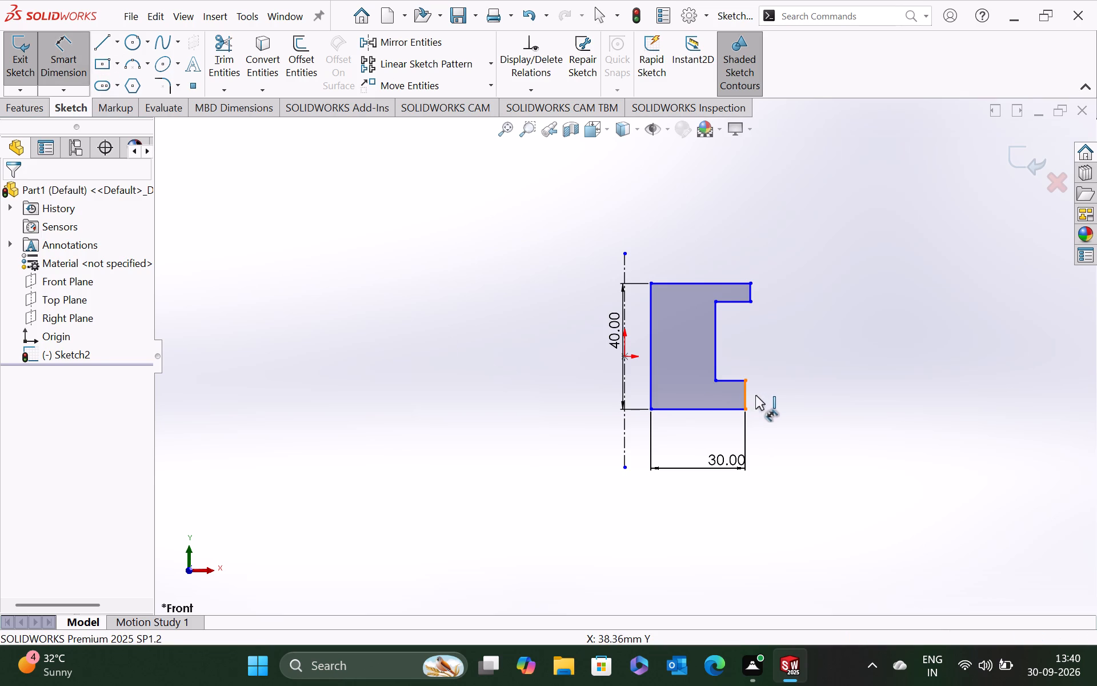
click(786, 394)
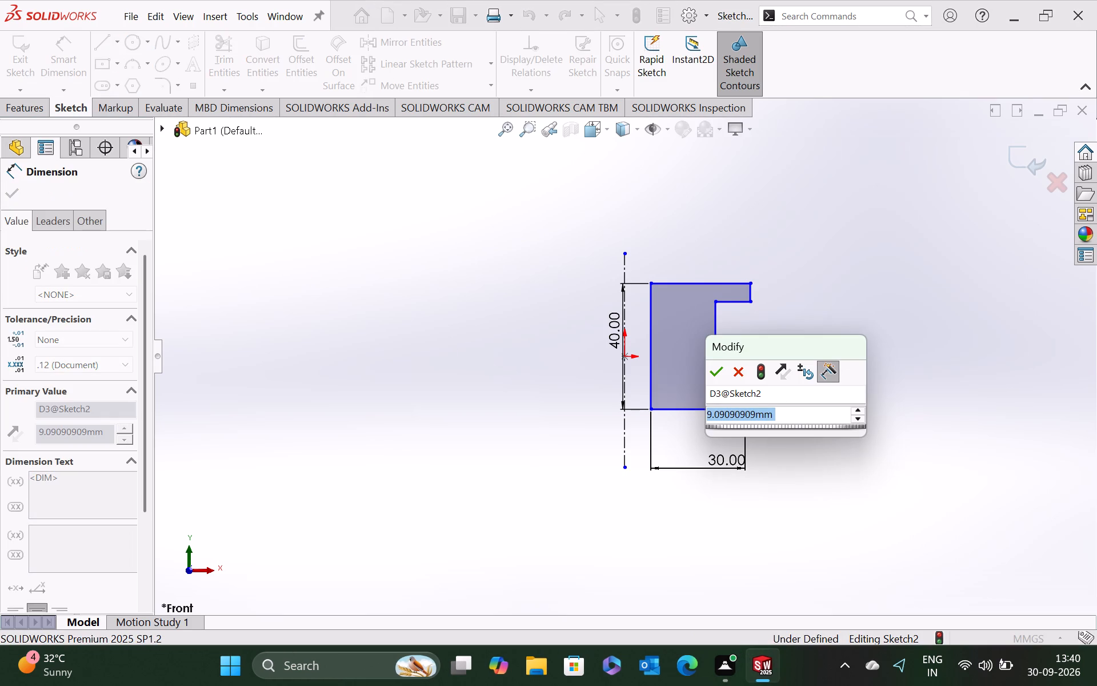
text(10)
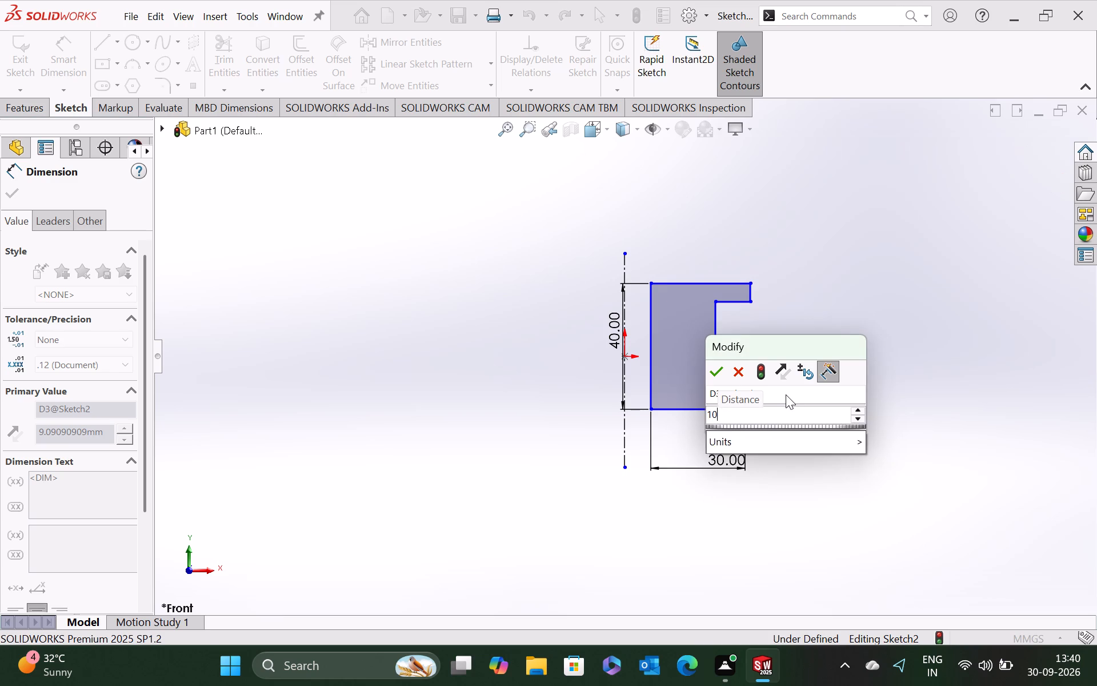
key(Return)
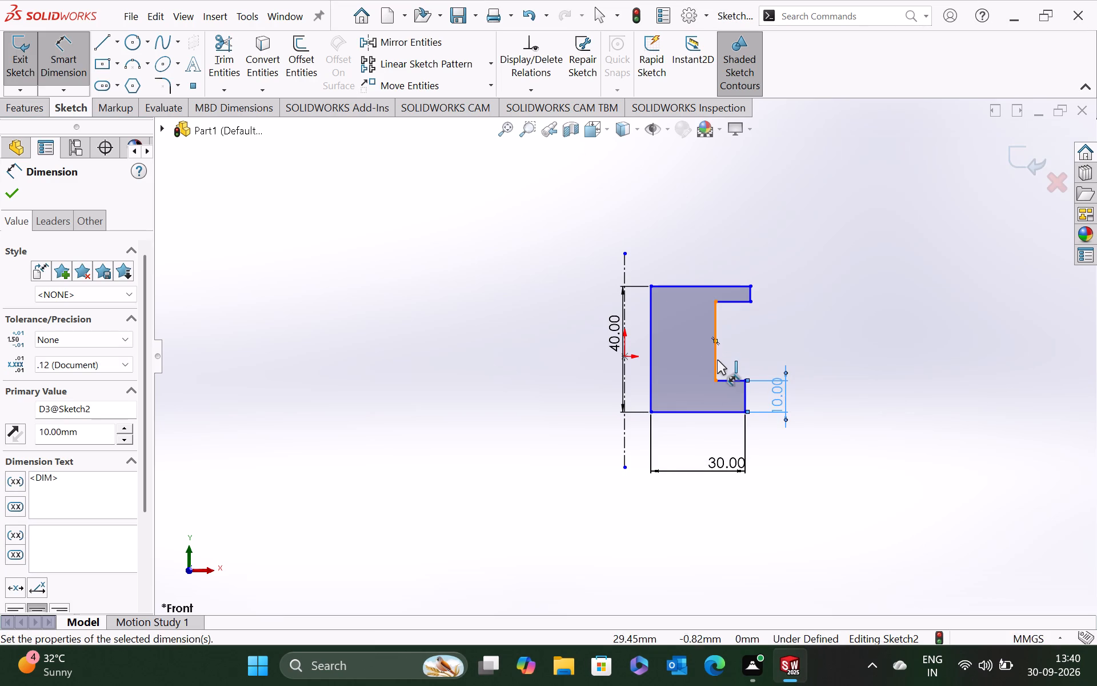
Dimension the inner vertical edge of the profile's notch to 20 mm.
click(717, 360)
click(898, 354)
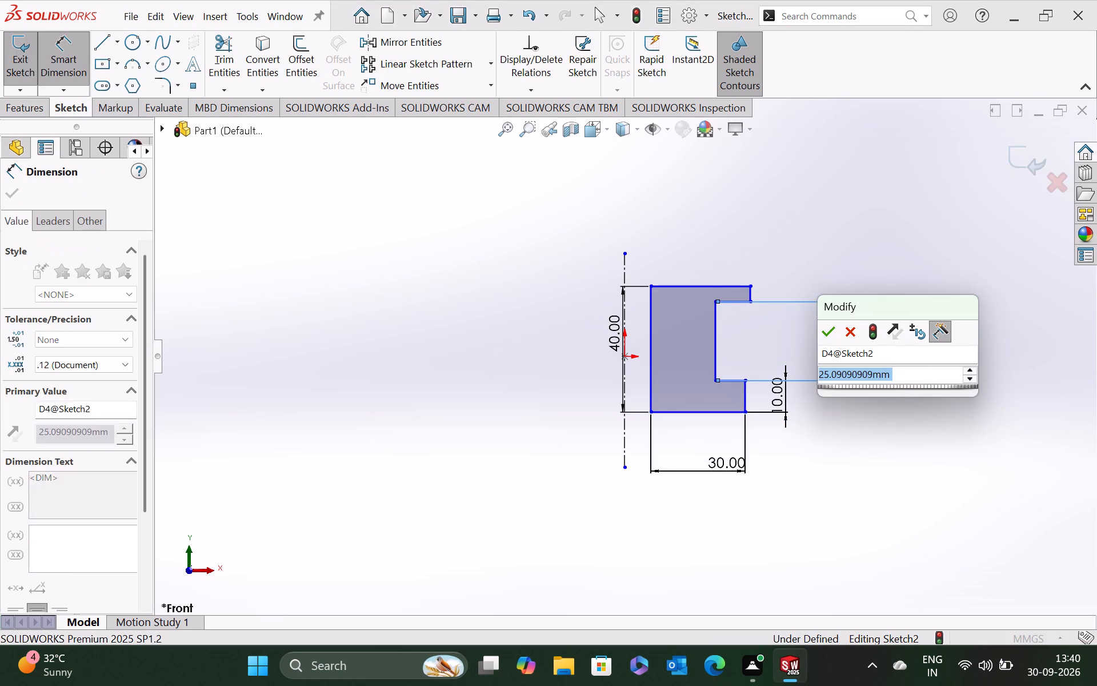
key(2)
key(0)
key(Return)
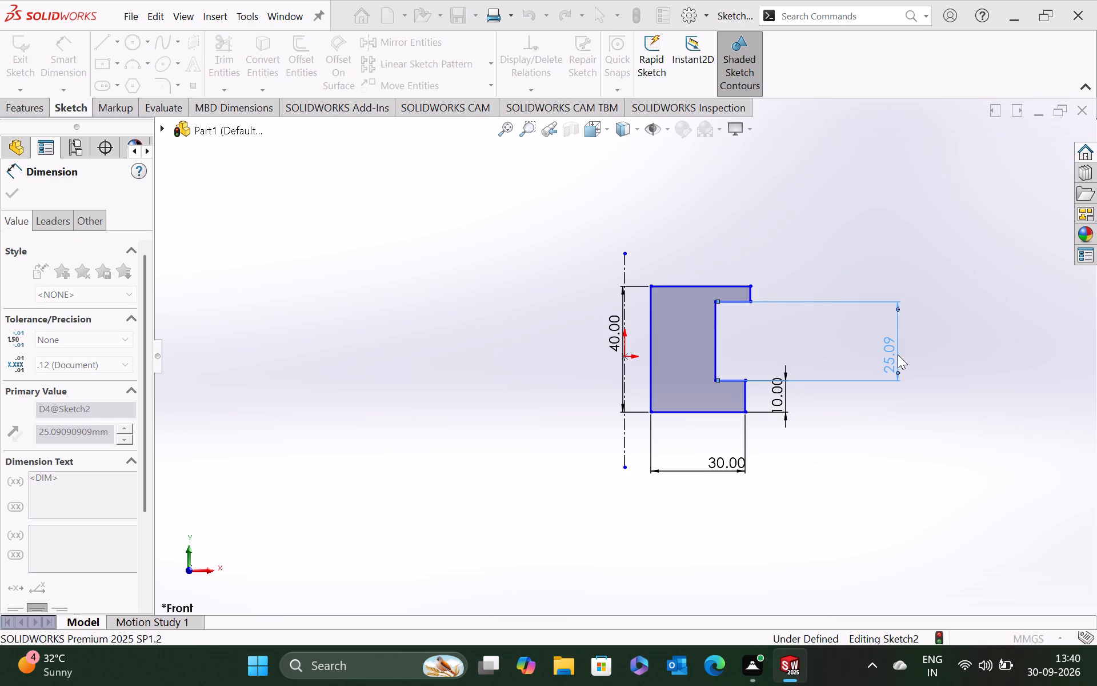
key(Escape)
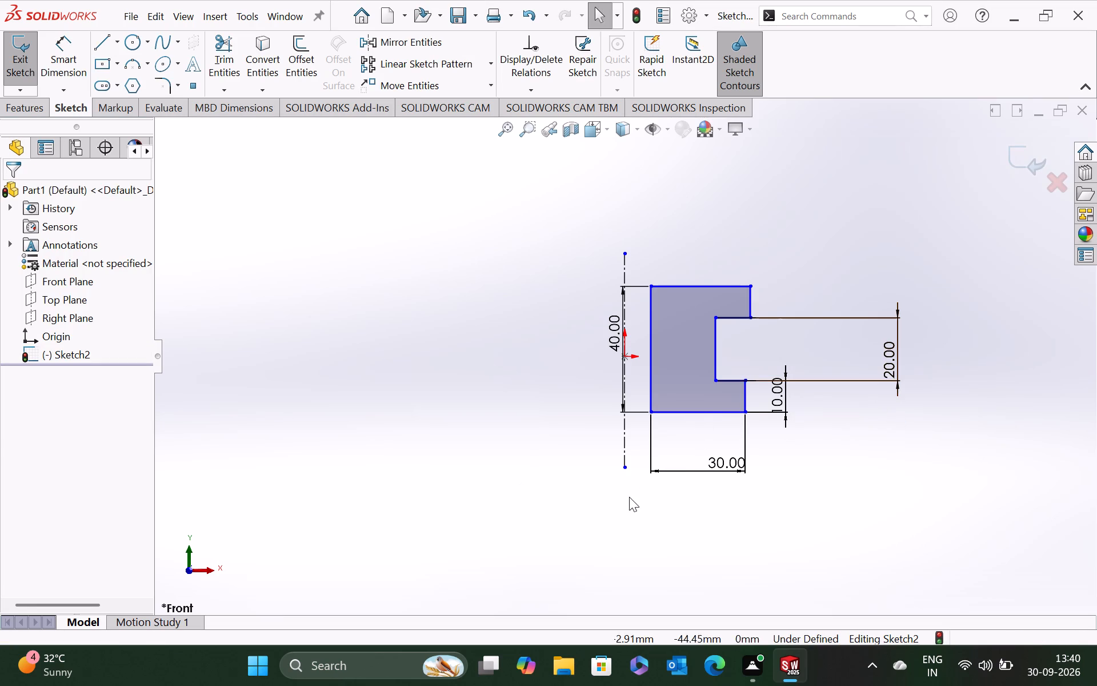
Make the outer vertical end edges of the lower and upper arms collinear.
ctrl+click(743, 400)
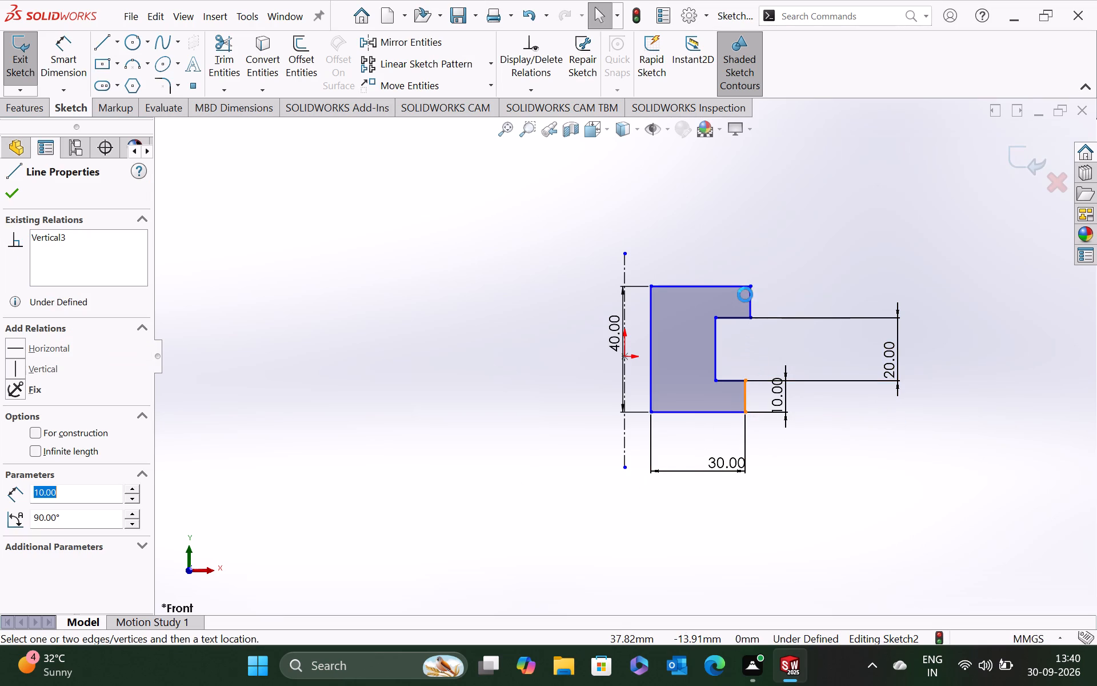
ctrl+click(750, 306)
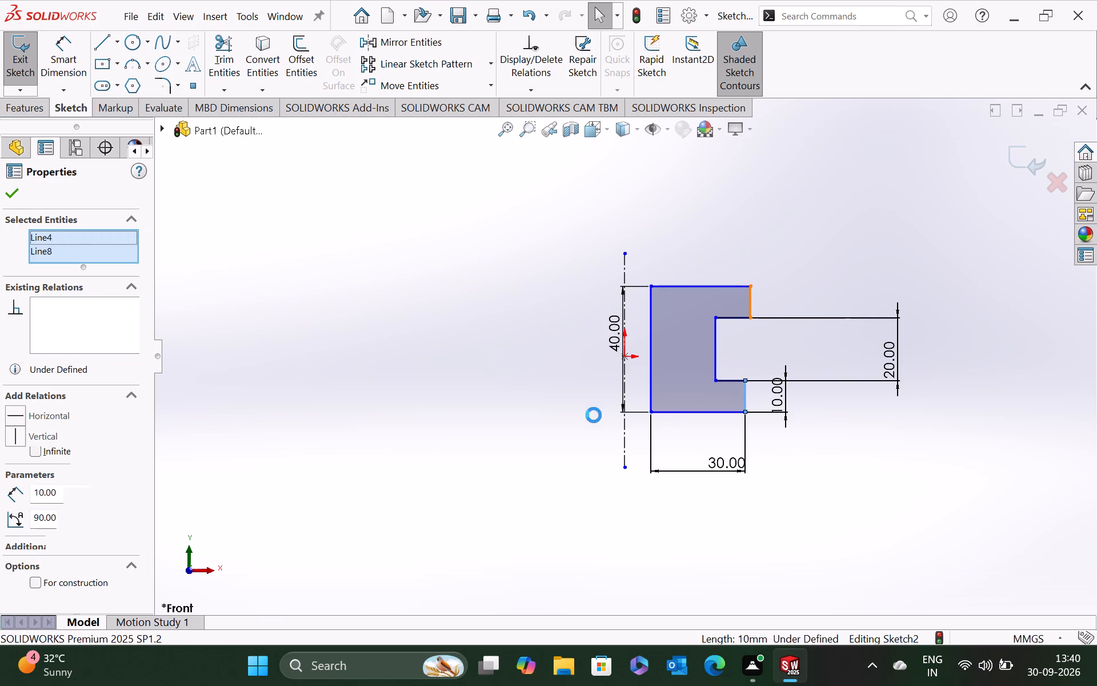
click(55, 460)
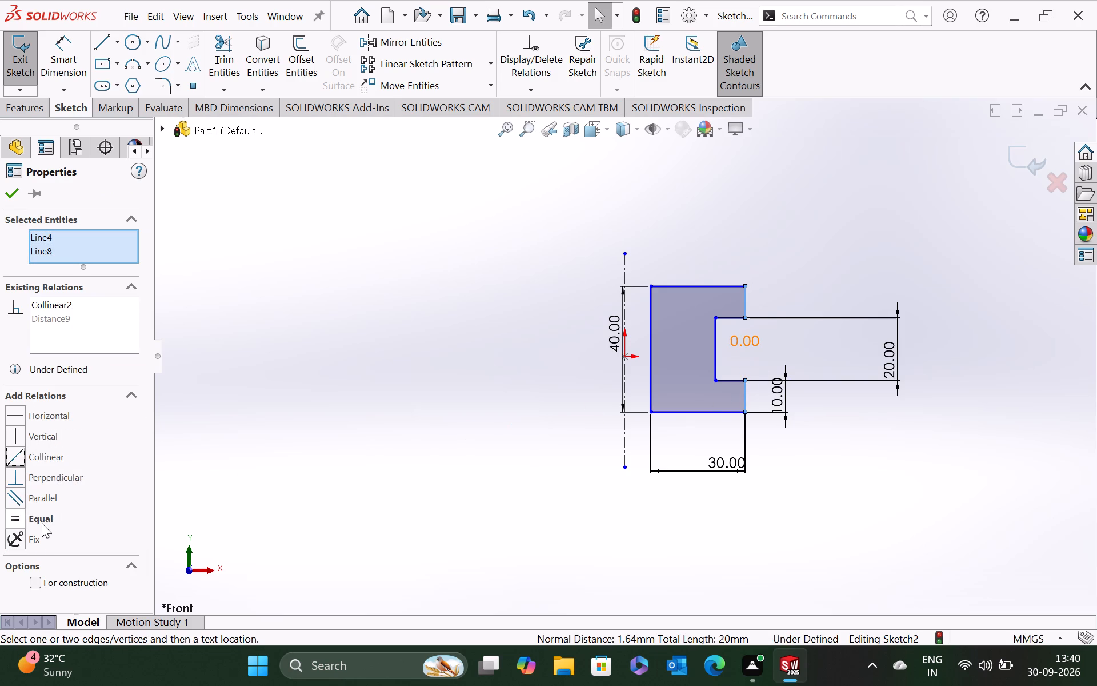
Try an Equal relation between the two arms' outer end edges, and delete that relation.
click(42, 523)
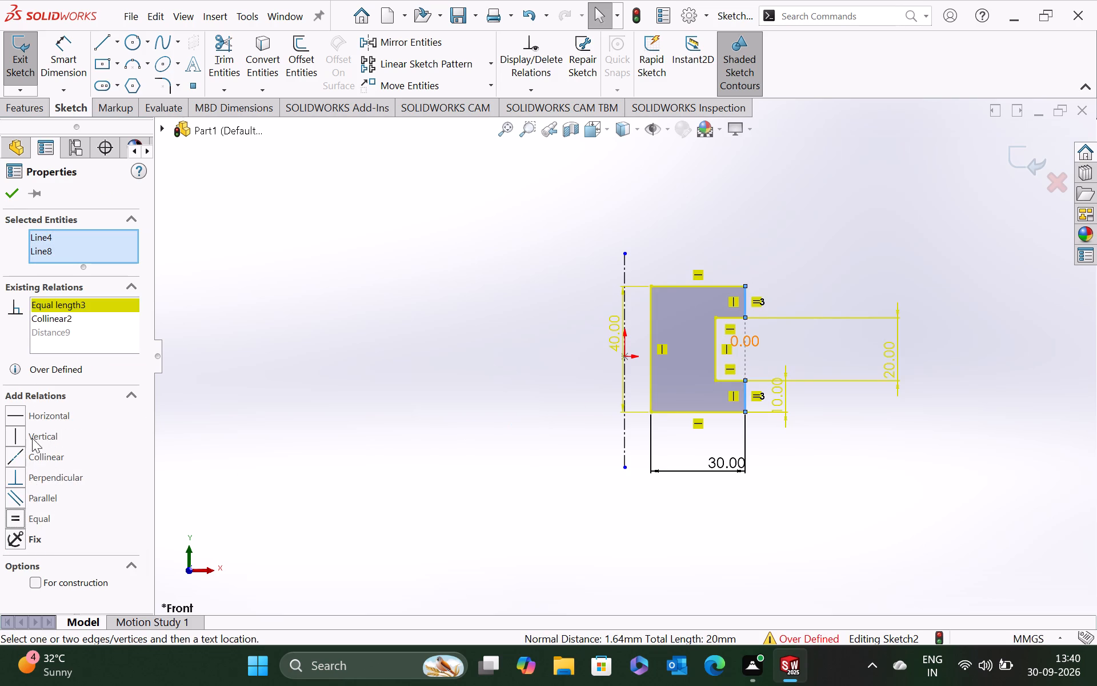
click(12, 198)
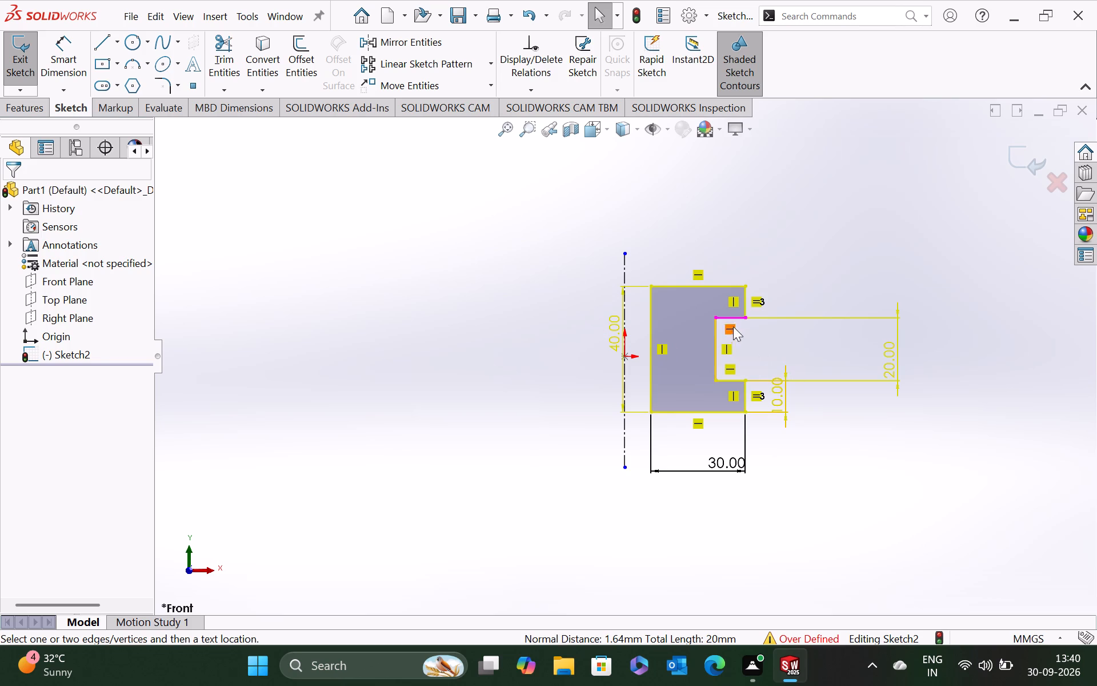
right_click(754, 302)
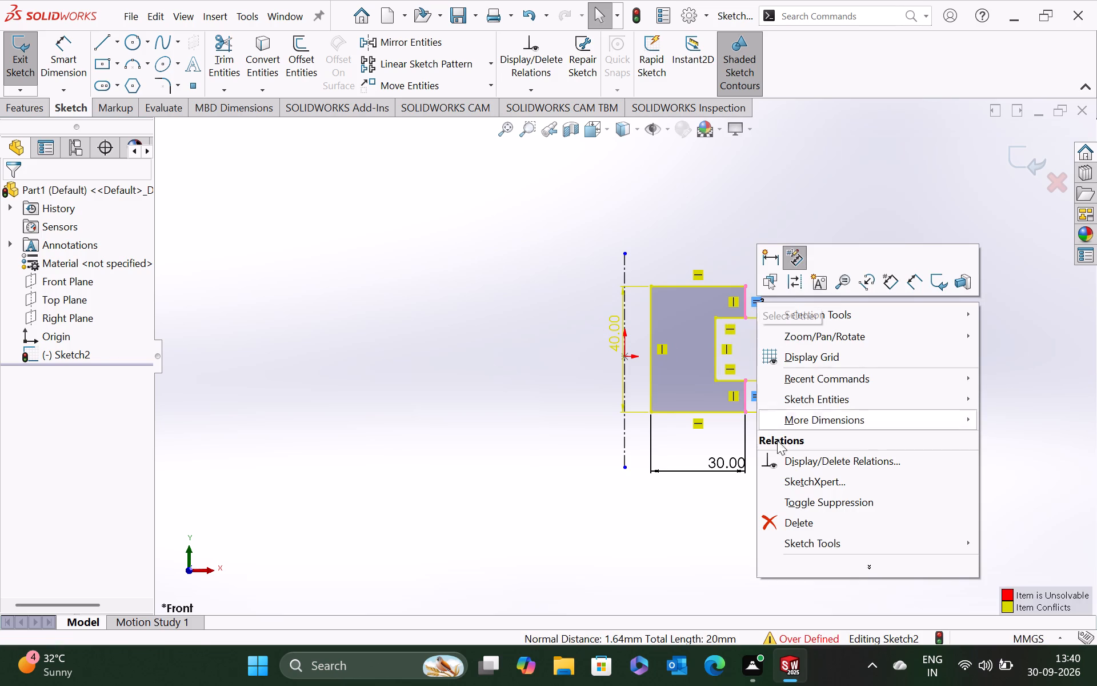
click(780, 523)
Set the dimension of the profile's bottom horizontal edge to 15 mm.
scroll(727, 370, down, 1)
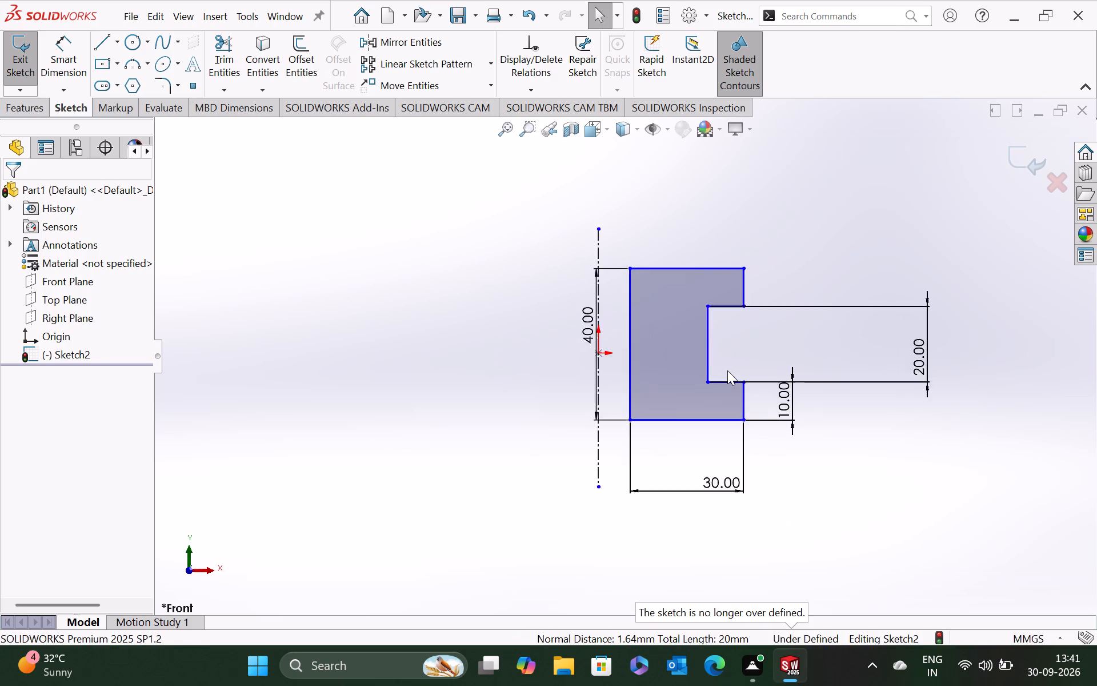
scroll(727, 370, down, 1)
scroll(656, 424, down, 1)
scroll(666, 311, up, 1)
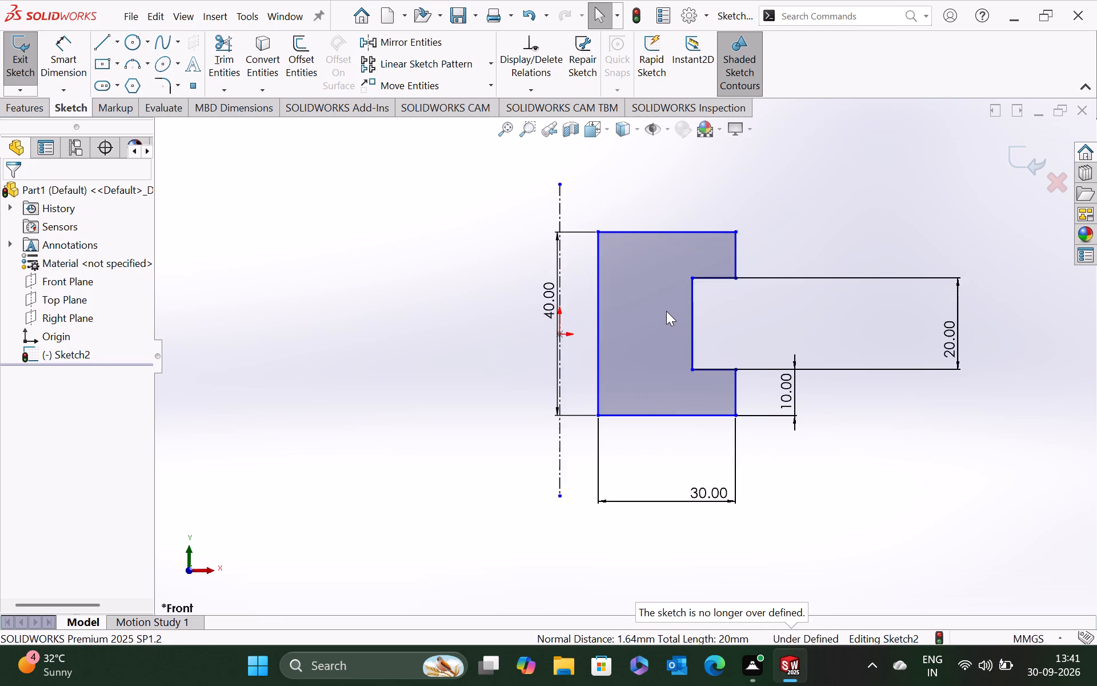
scroll(666, 311, up, 1)
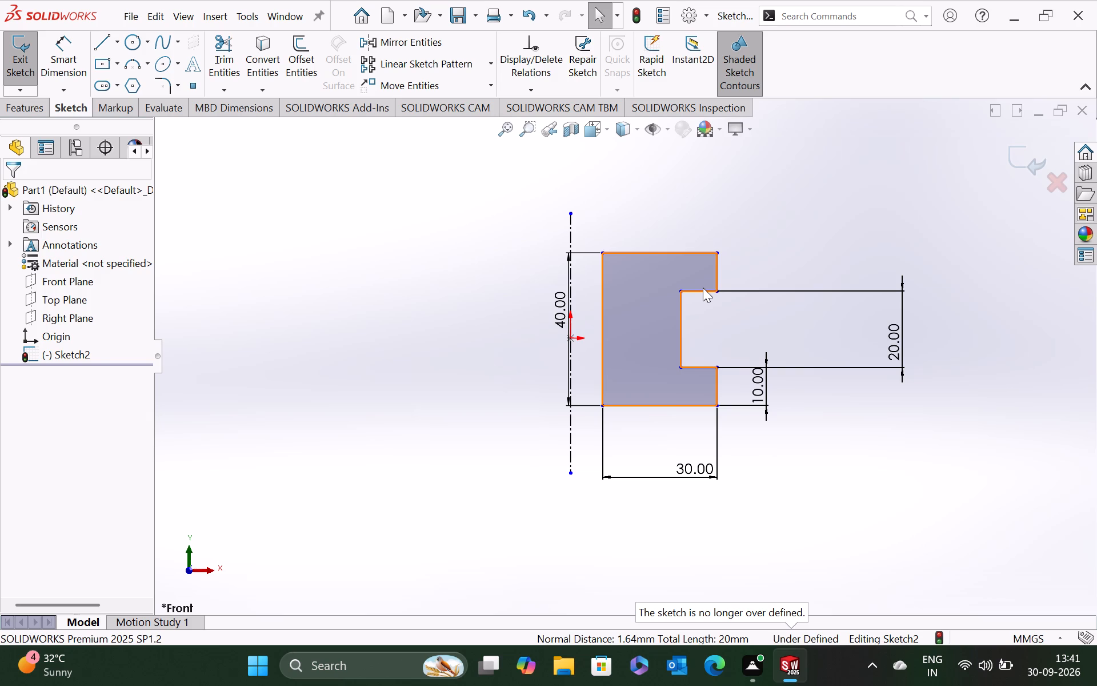
double_click(678, 473)
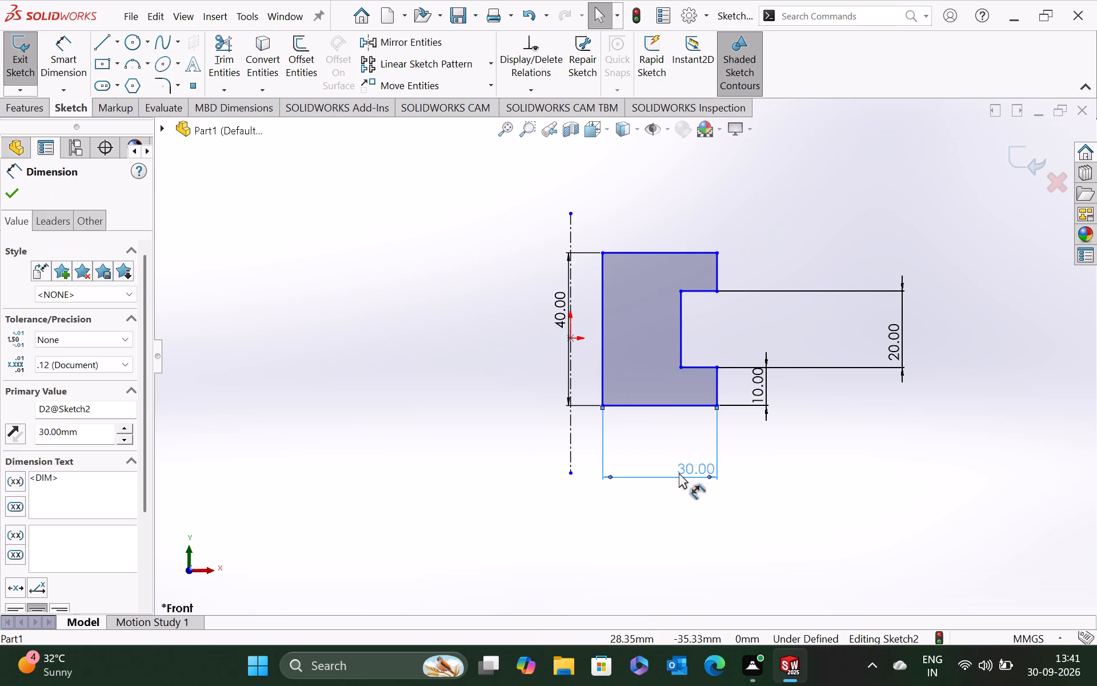
key(1)
key(5)
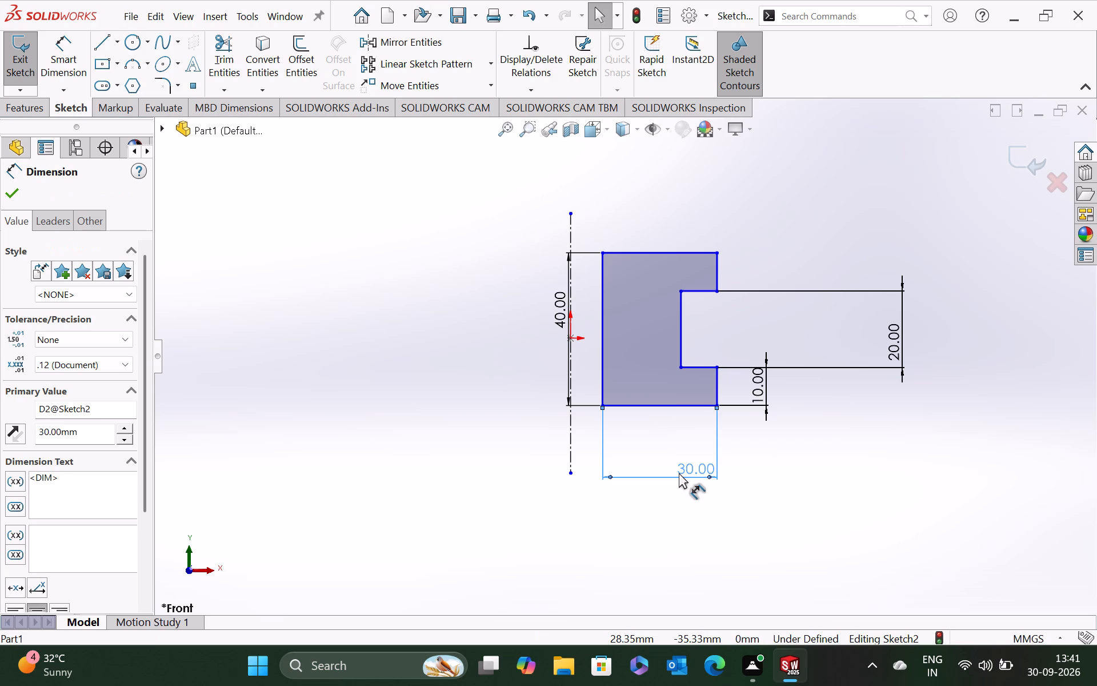
key(Return)
double_click(679, 473)
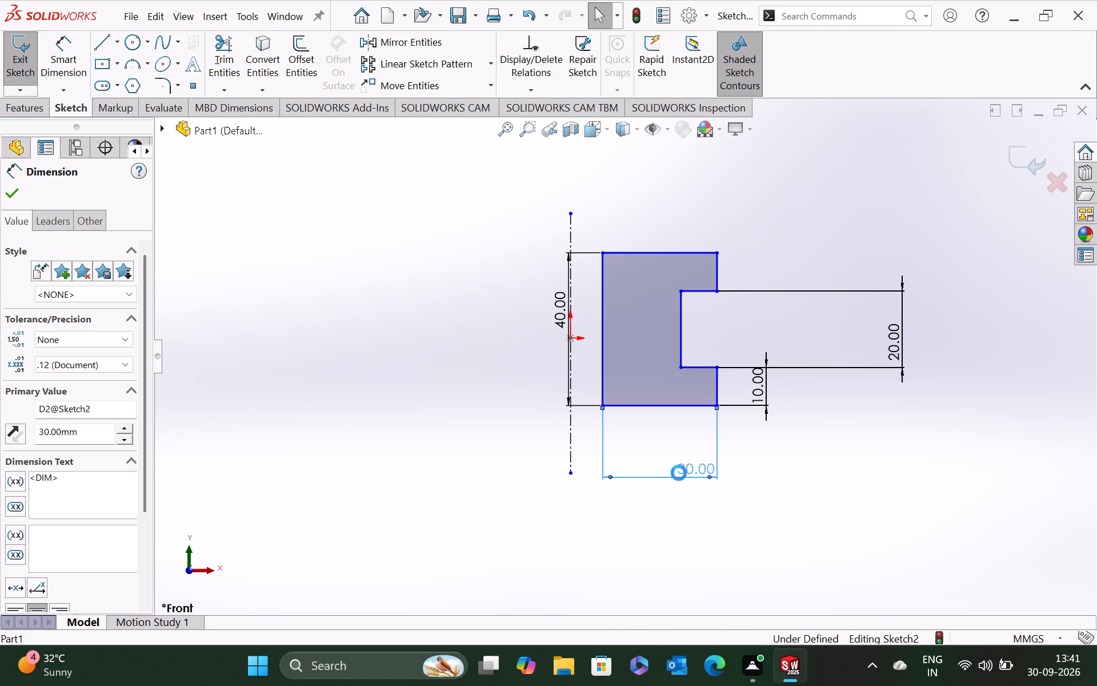
text(15)
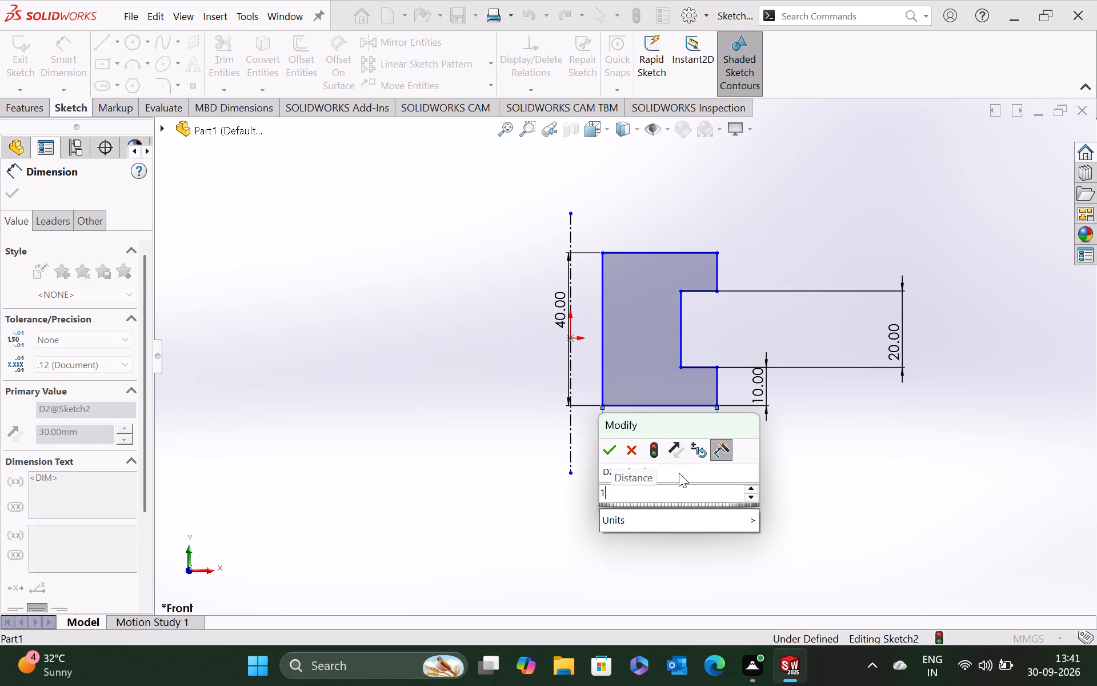
key(Return)
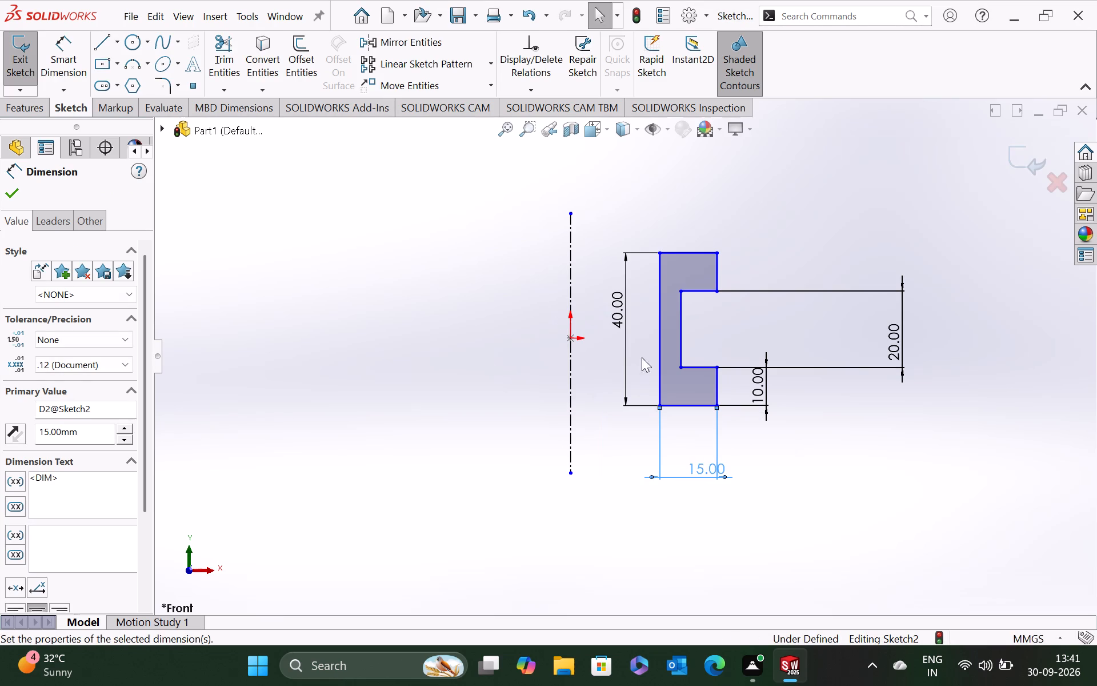
click(10, 192)
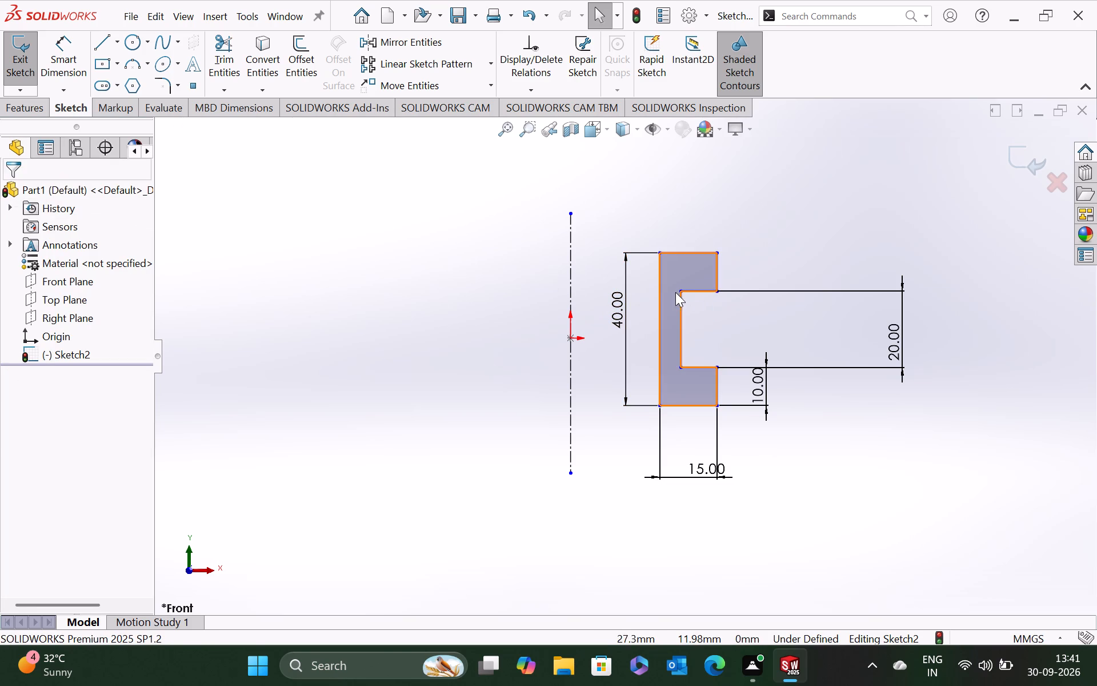
Dimension the notch's upper horizontal edge to 5 mm to fix the notch depth.
click(78, 61)
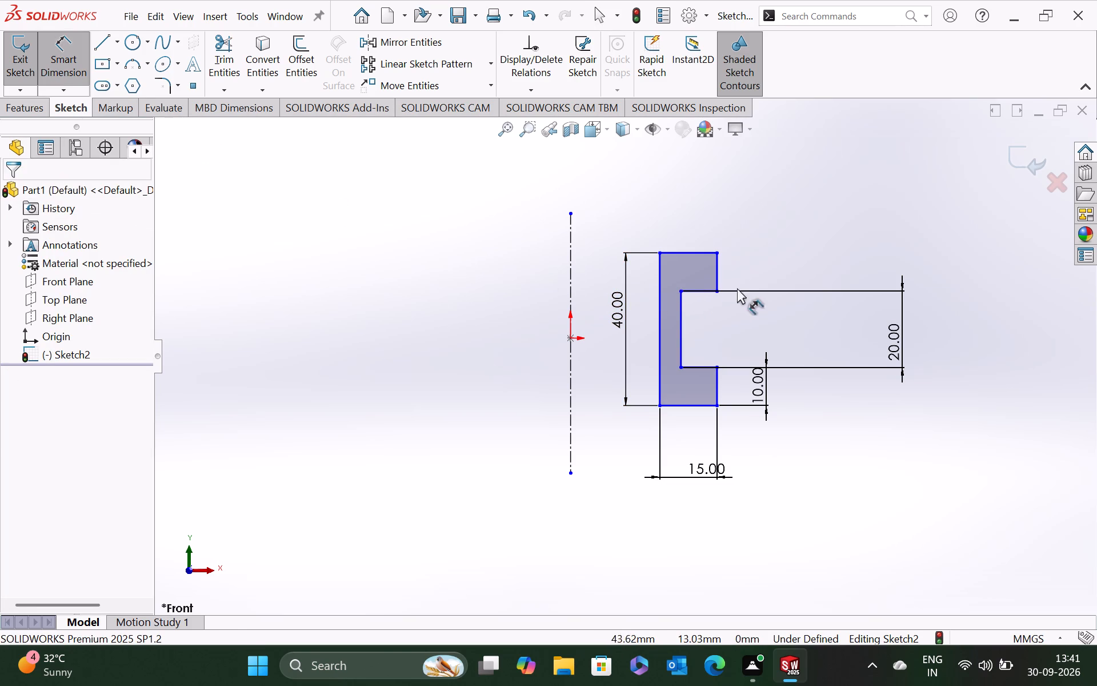
click(702, 293)
click(702, 319)
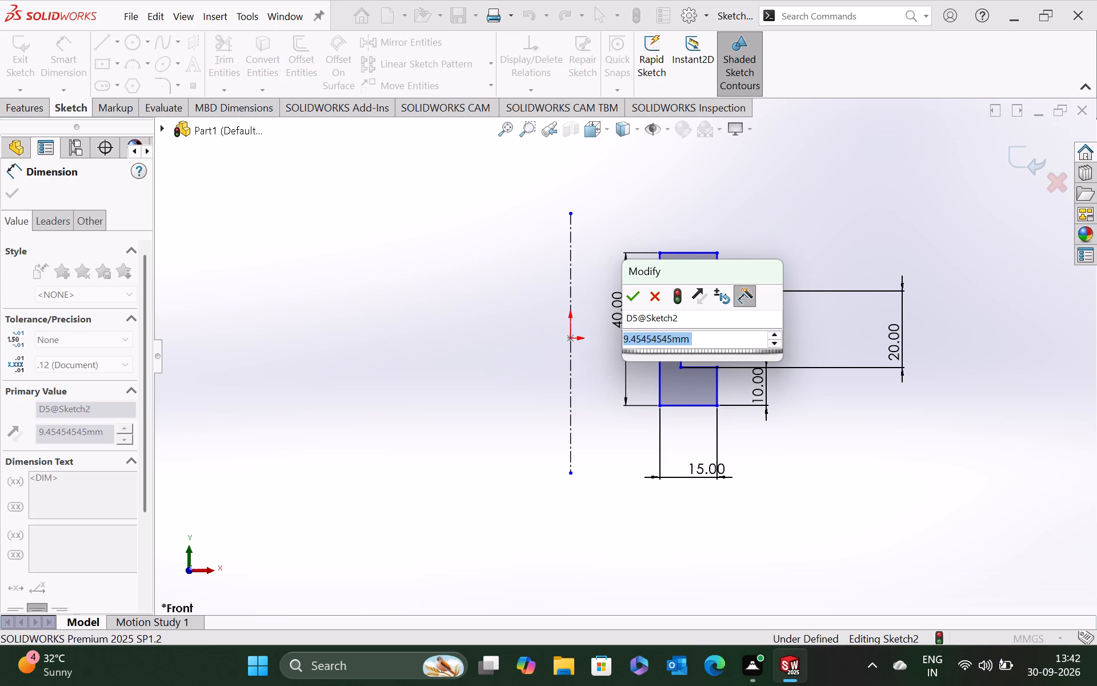
key(5)
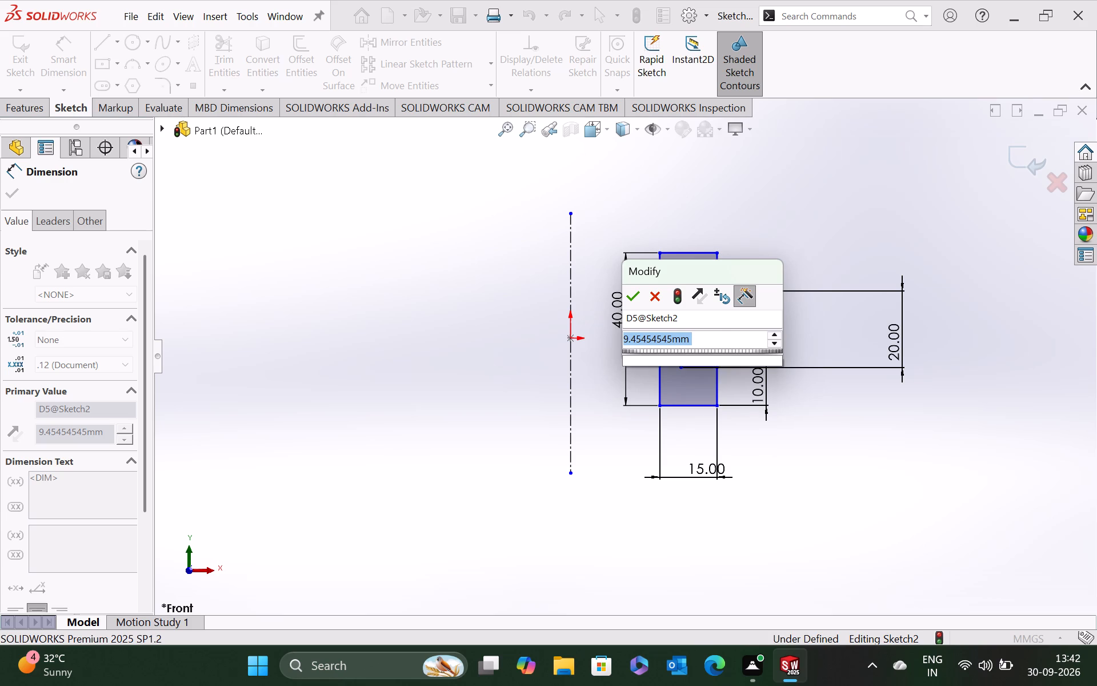
key(Return)
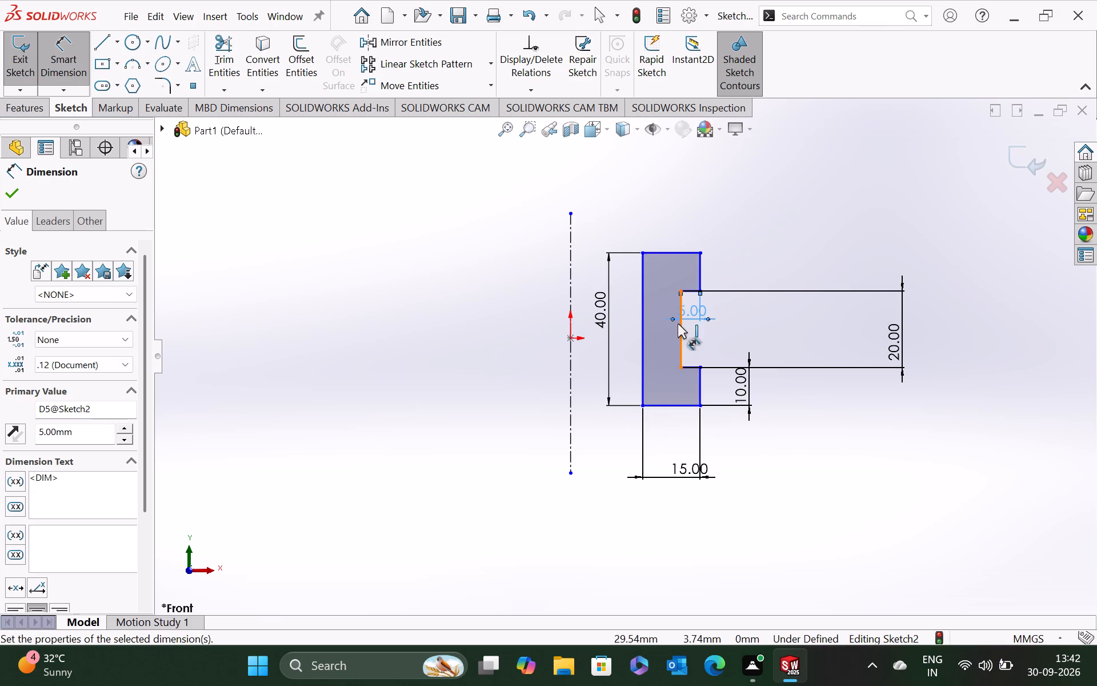
click(15, 194)
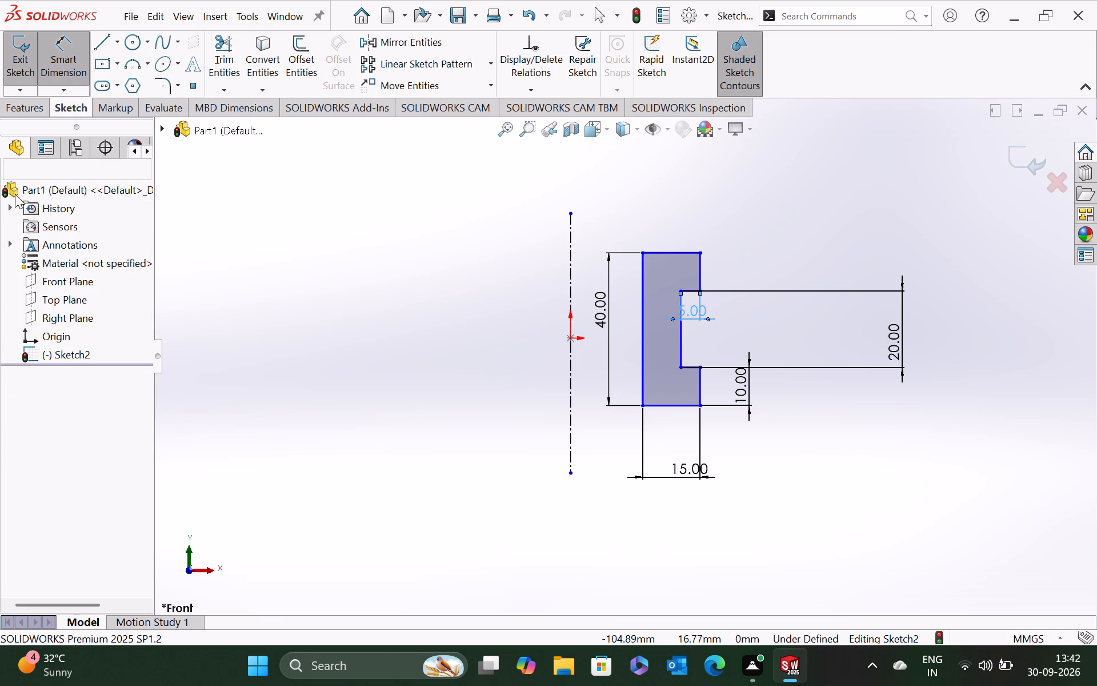
Dimension the horizontal distance between the centerline and the profile's long vertical side to 8 mm.
scroll(679, 326, down, 5)
scroll(647, 356, up, 4)
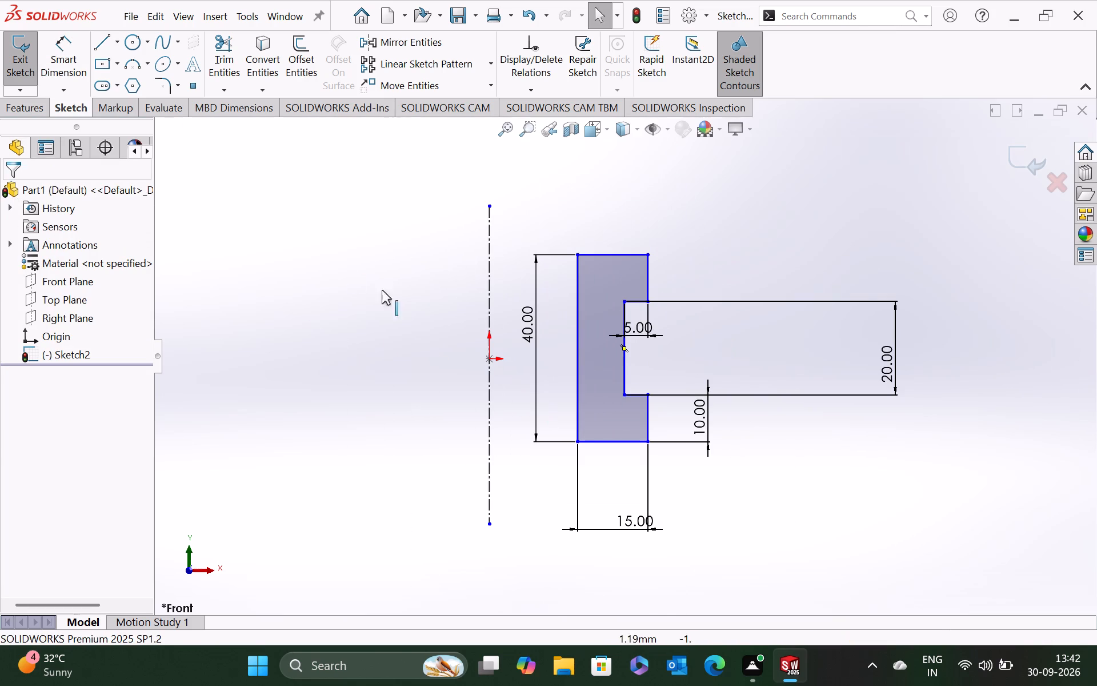
click(48, 50)
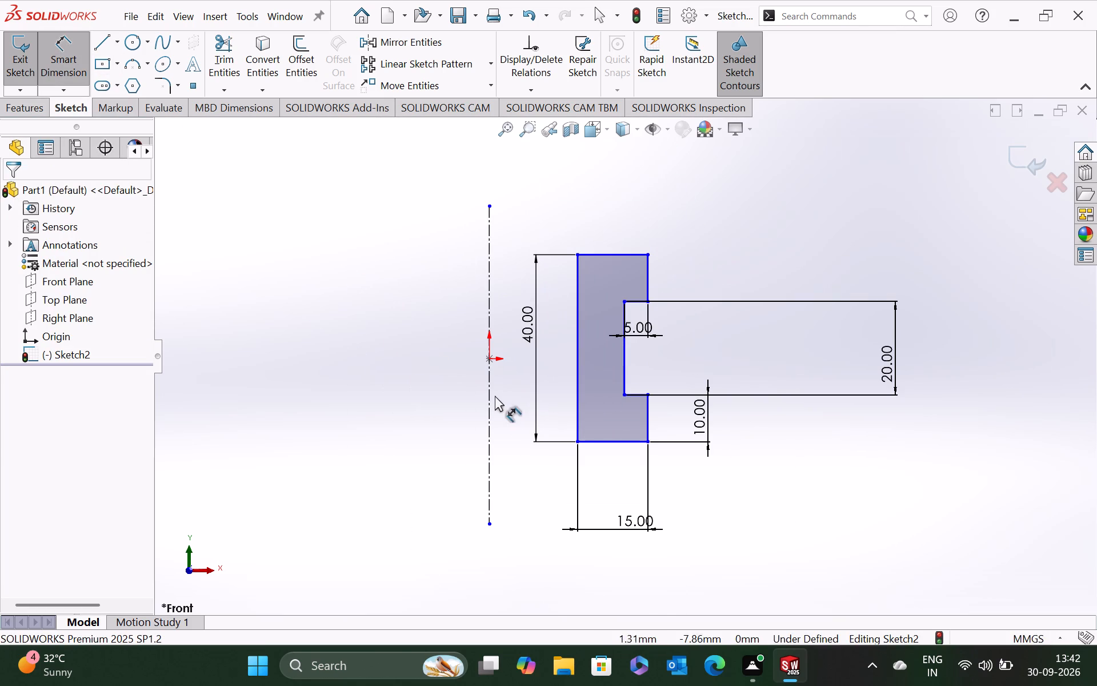
click(489, 398)
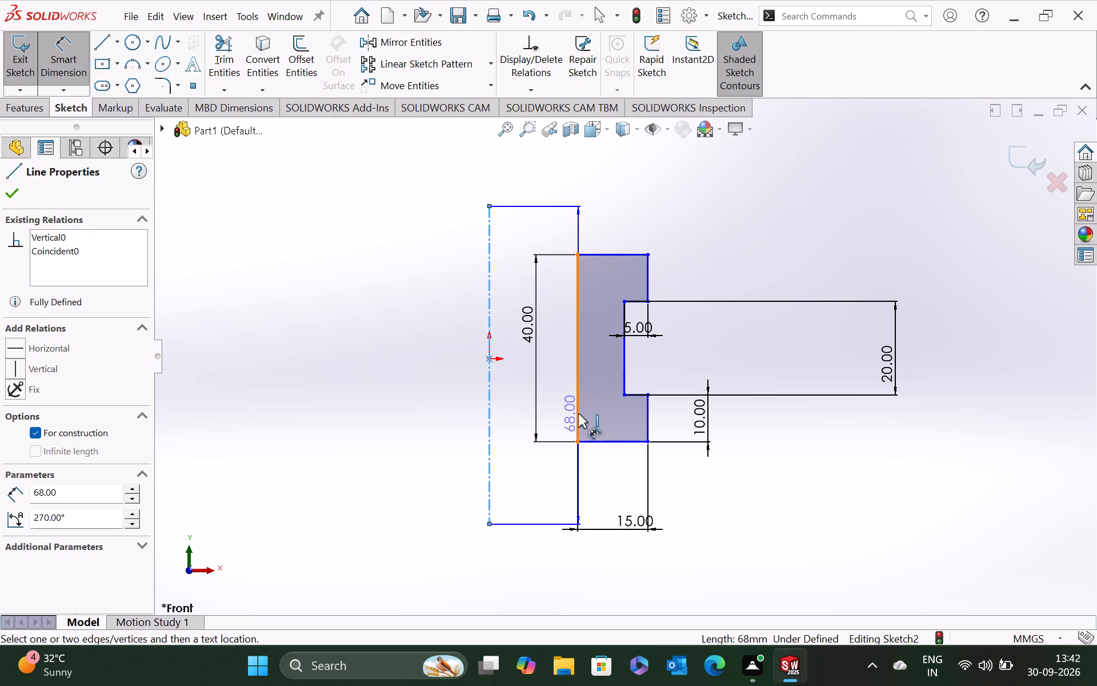
click(578, 413)
click(525, 508)
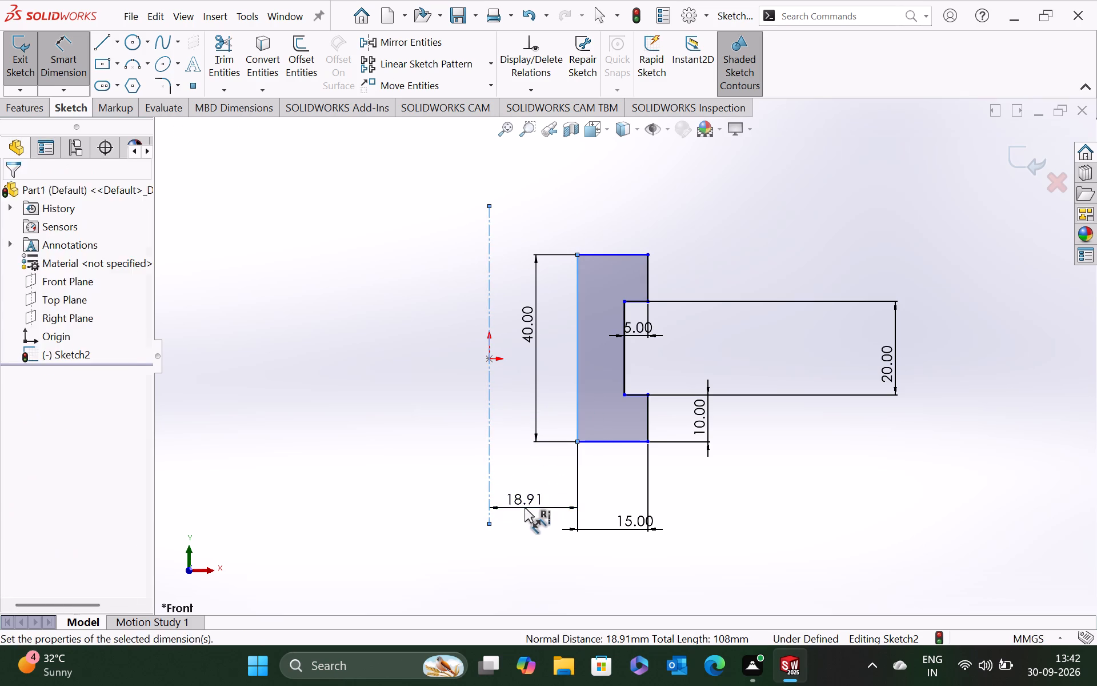
key(8)
key(Return)
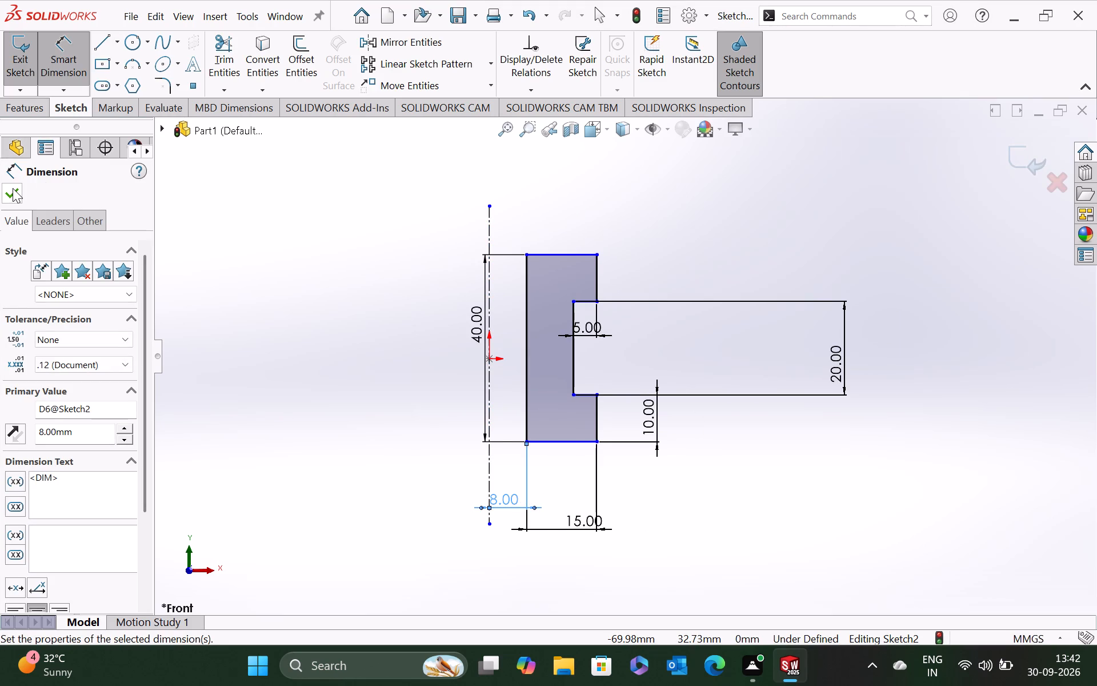
click(12, 189)
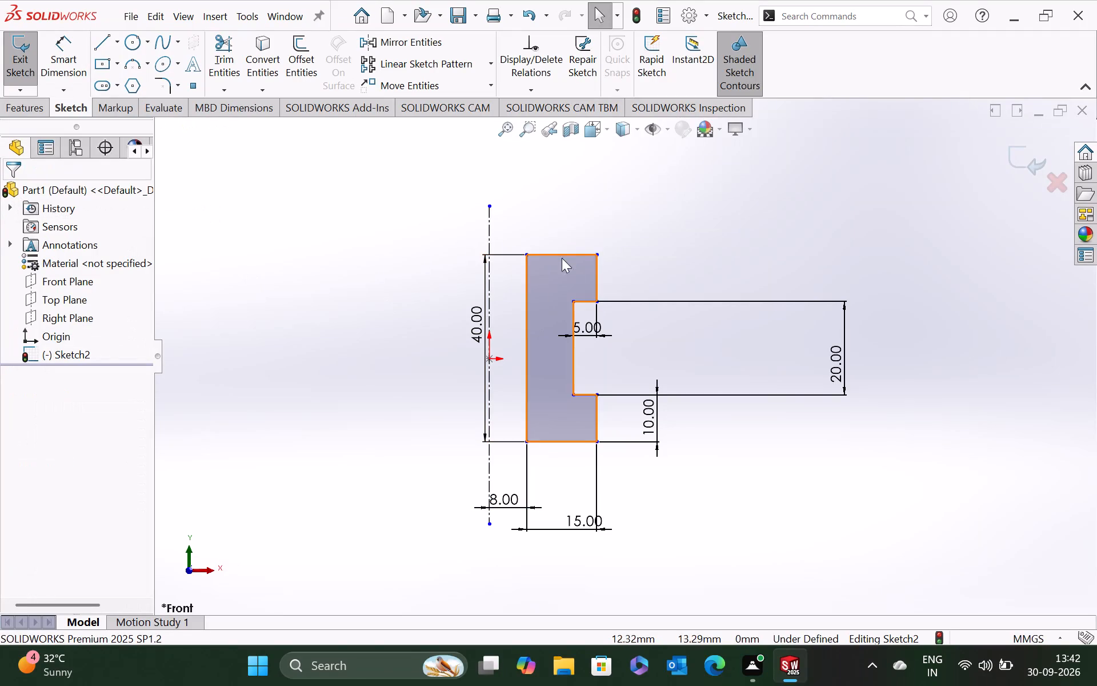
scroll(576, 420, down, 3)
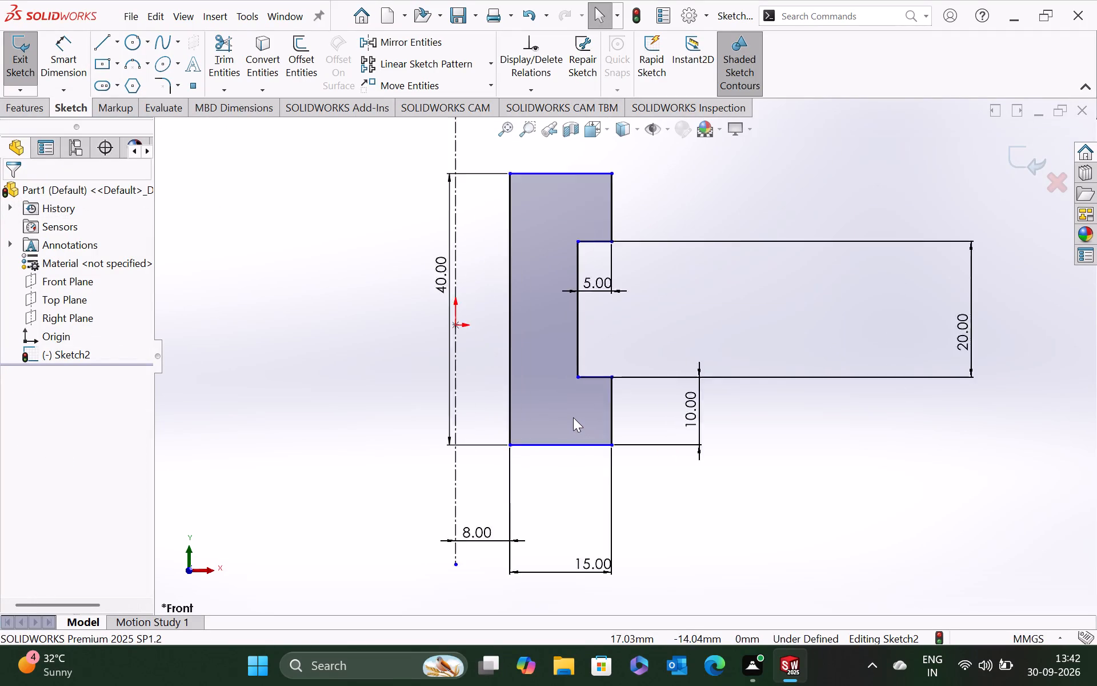
Add a Horizontal relation between the origin and the profile's lower corner nearest the centerline.
scroll(571, 415, down, 2)
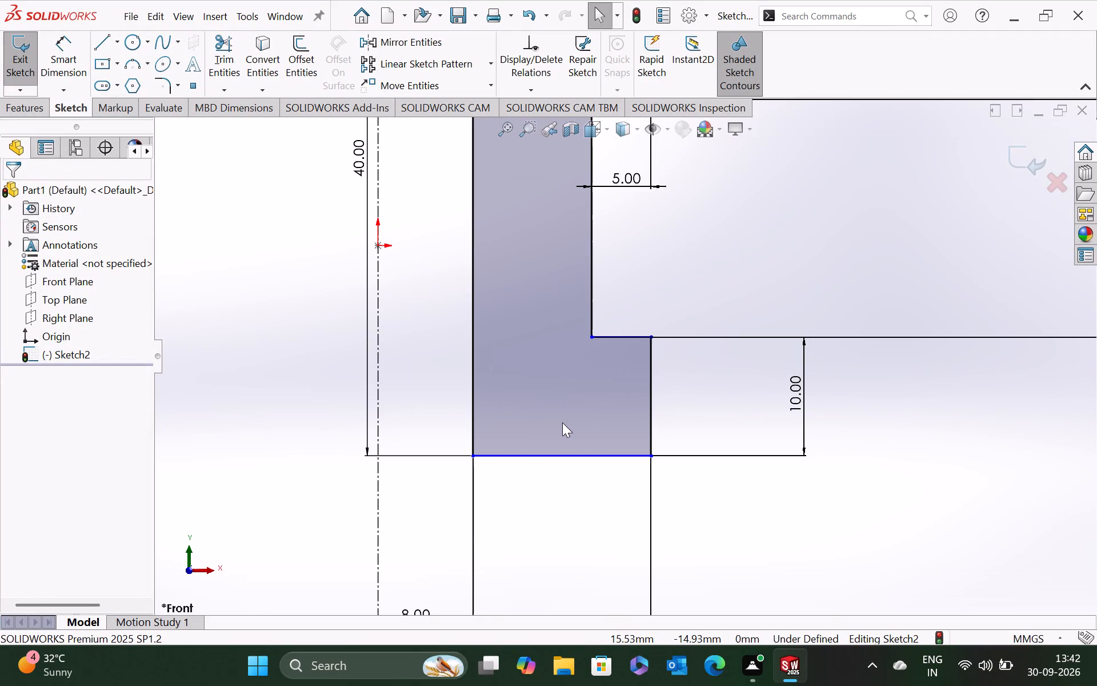
scroll(562, 422, up, 3)
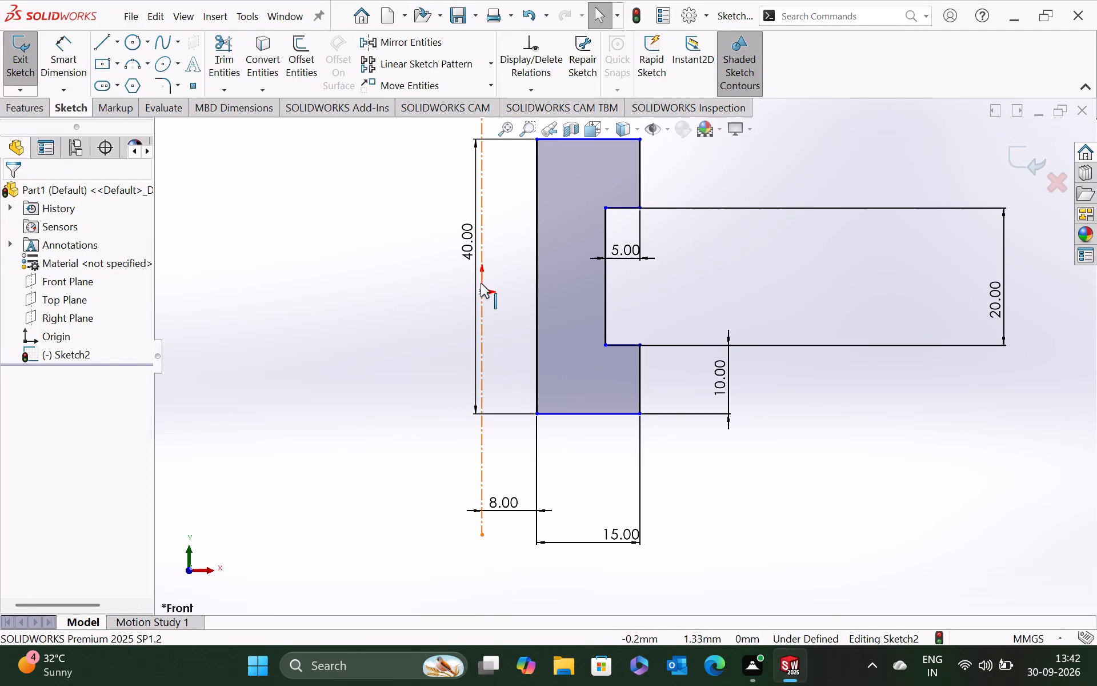
click(483, 289)
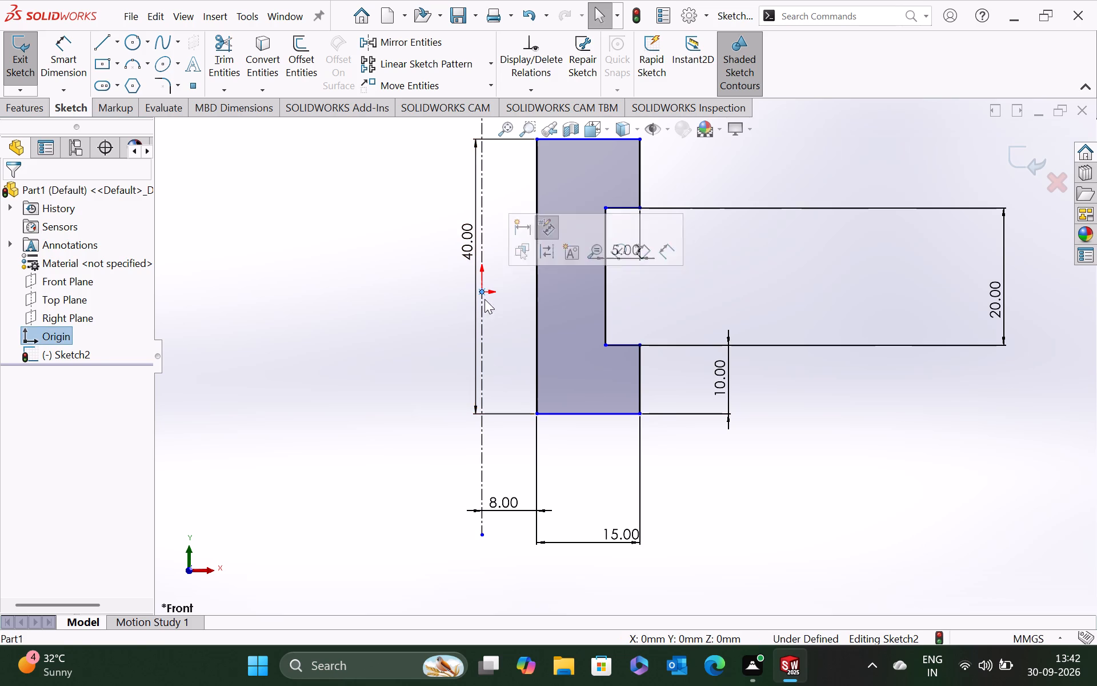
ctrl+click(538, 413)
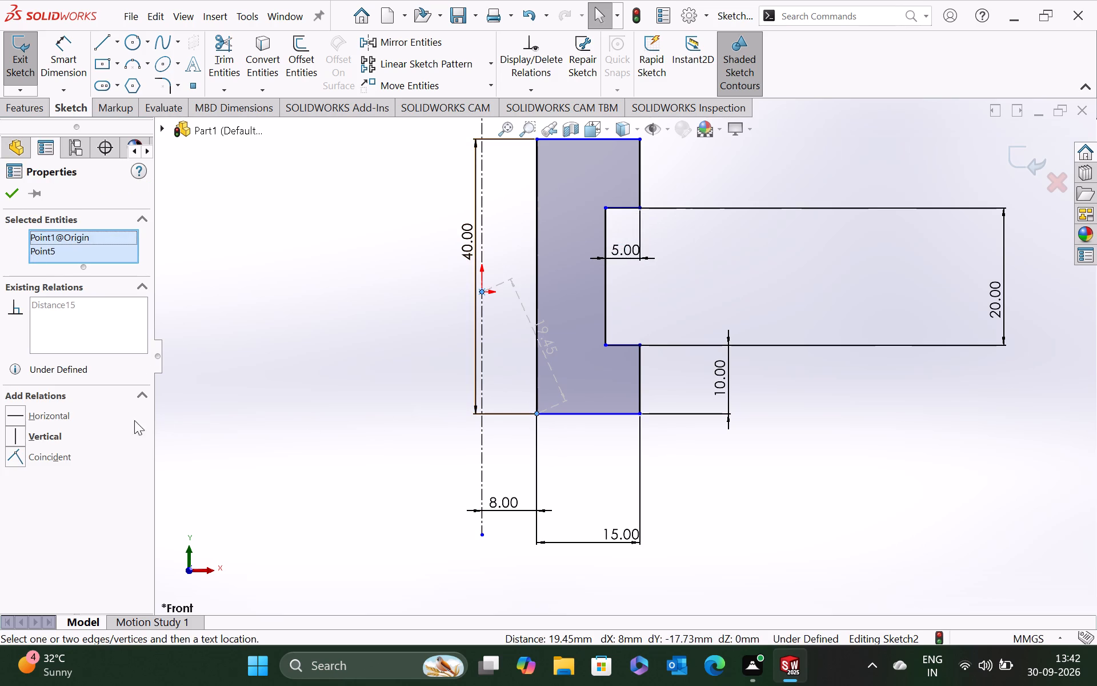
click(46, 412)
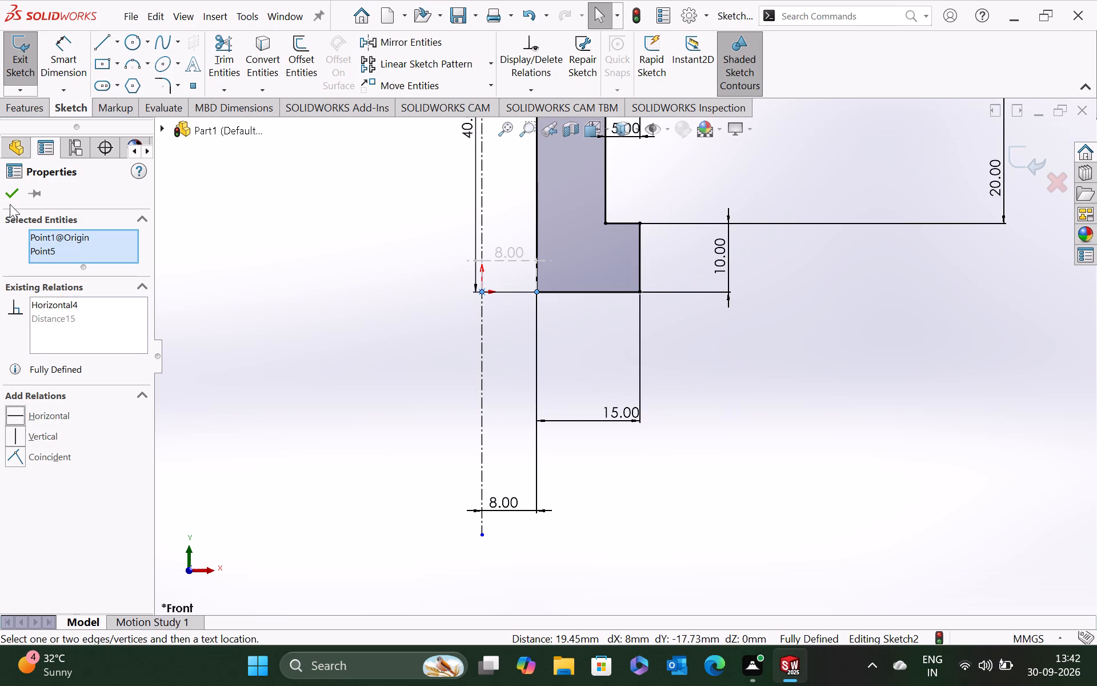
click(17, 187)
scroll(700, 374, down, 3)
scroll(700, 374, up, 8)
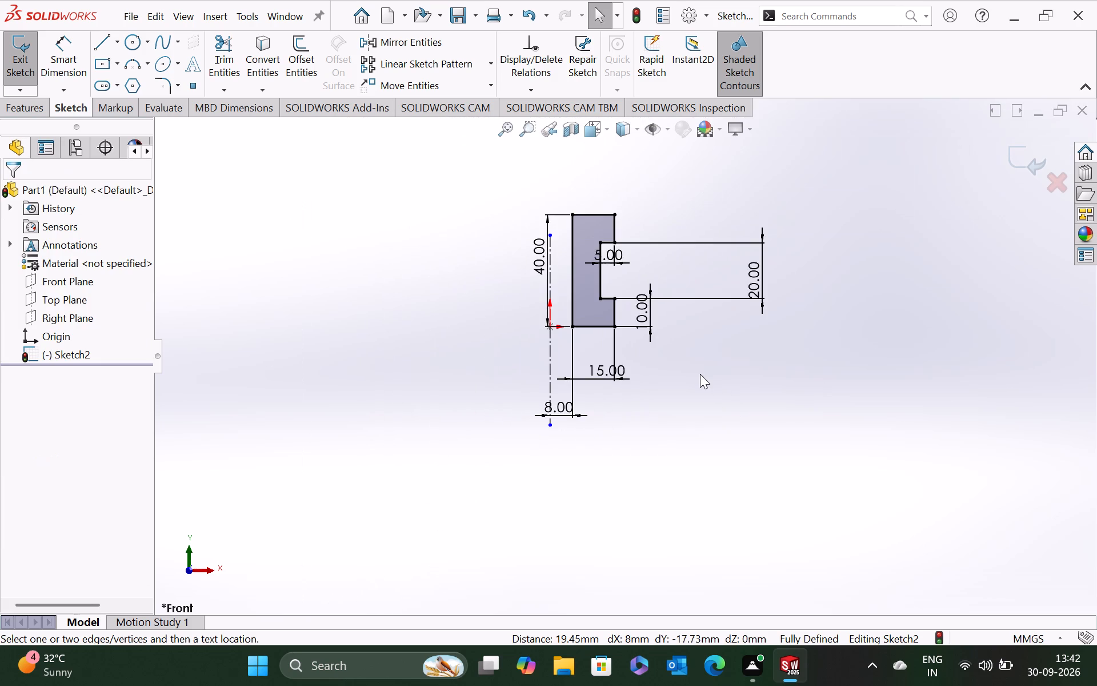
key(Escape)
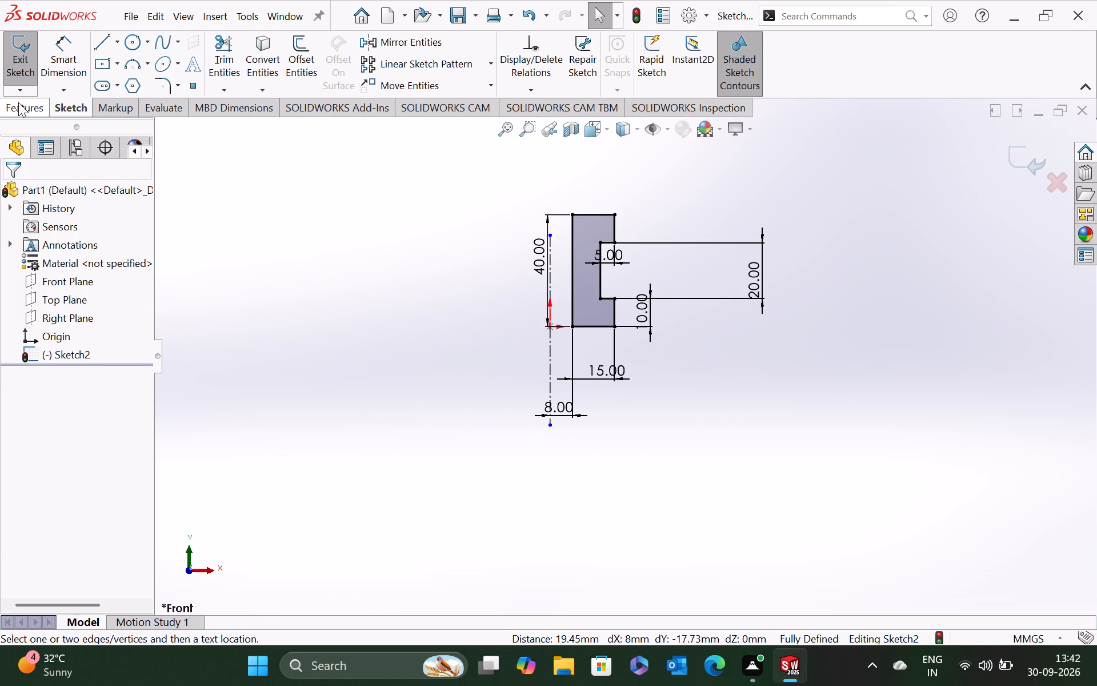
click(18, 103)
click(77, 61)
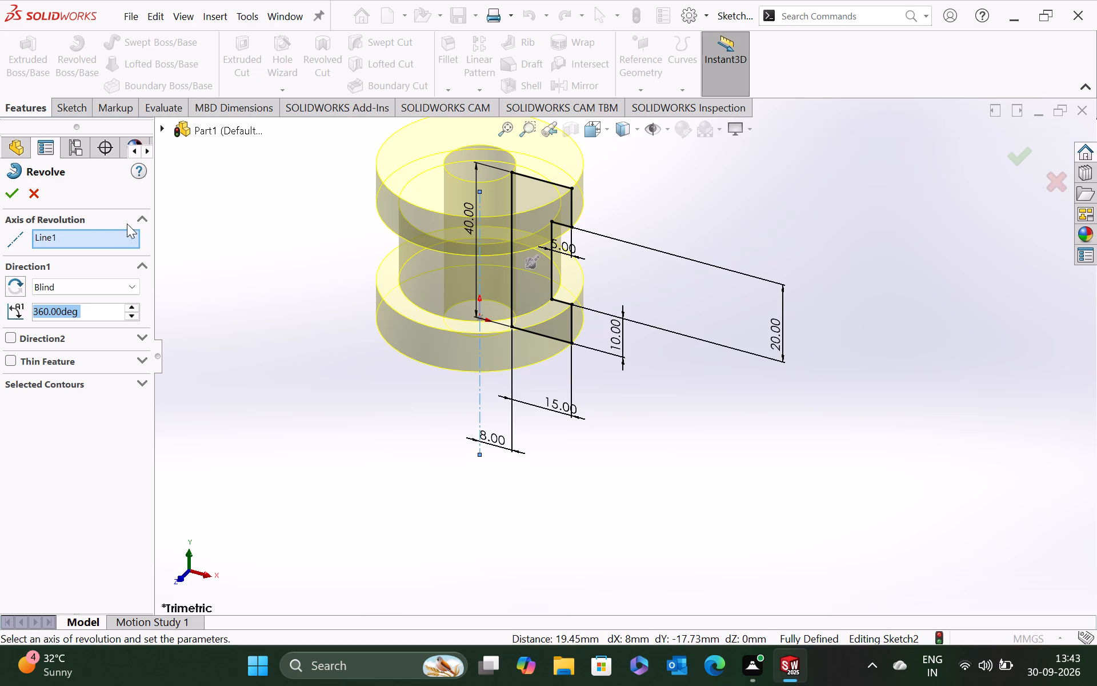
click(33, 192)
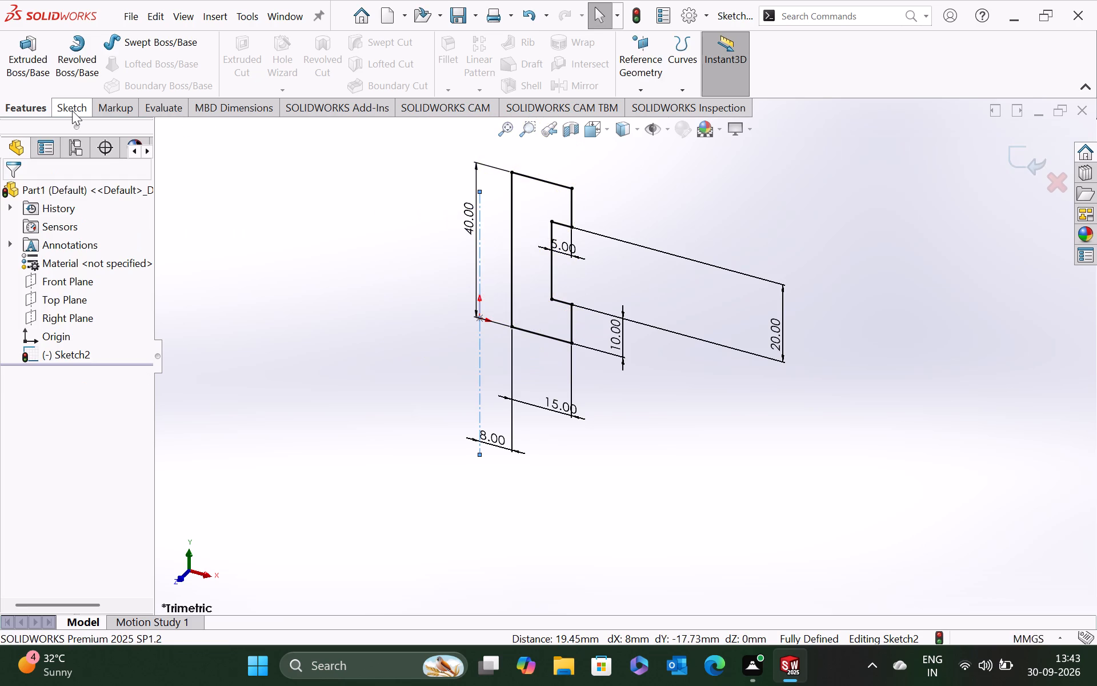
Add equal-distance 5 mm sketch chamfers to the profile's lower and upper outer corners, farthest from the centerline.
click(72, 110)
middle_drag(725, 426, 744, 396)
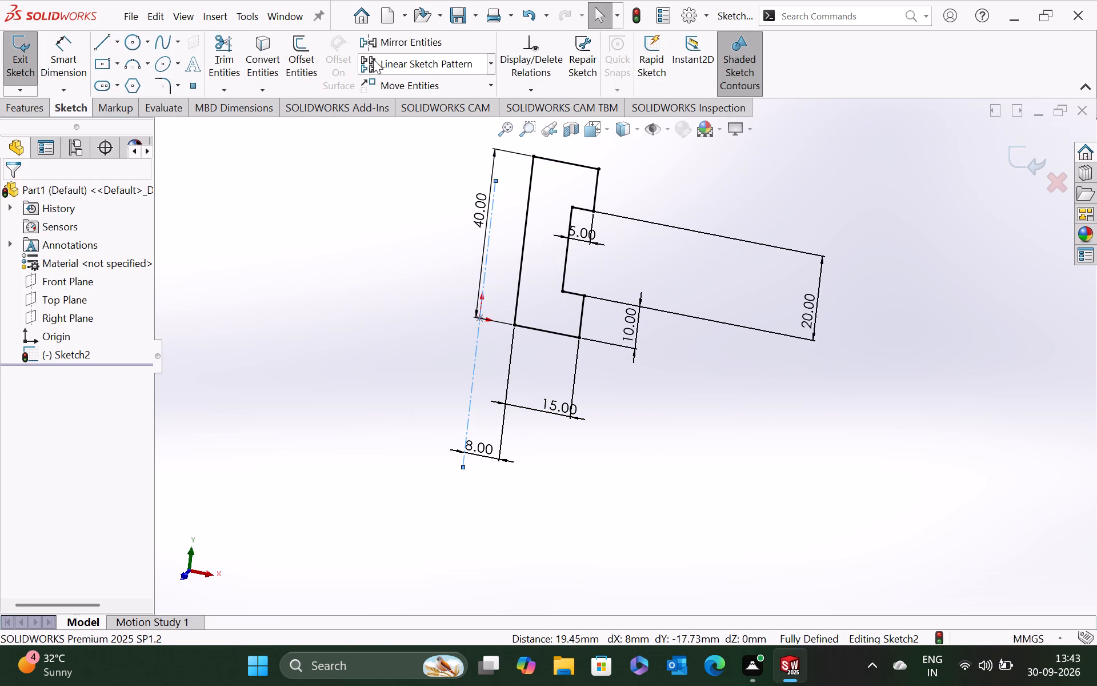
click(177, 85)
click(181, 125)
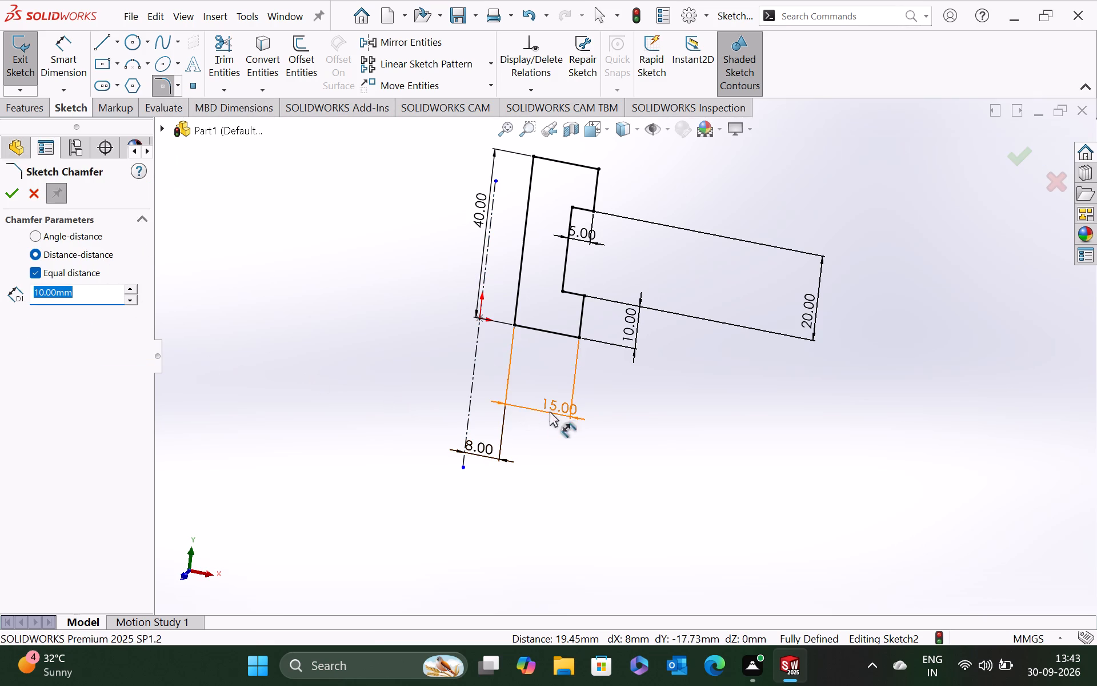
click(578, 337)
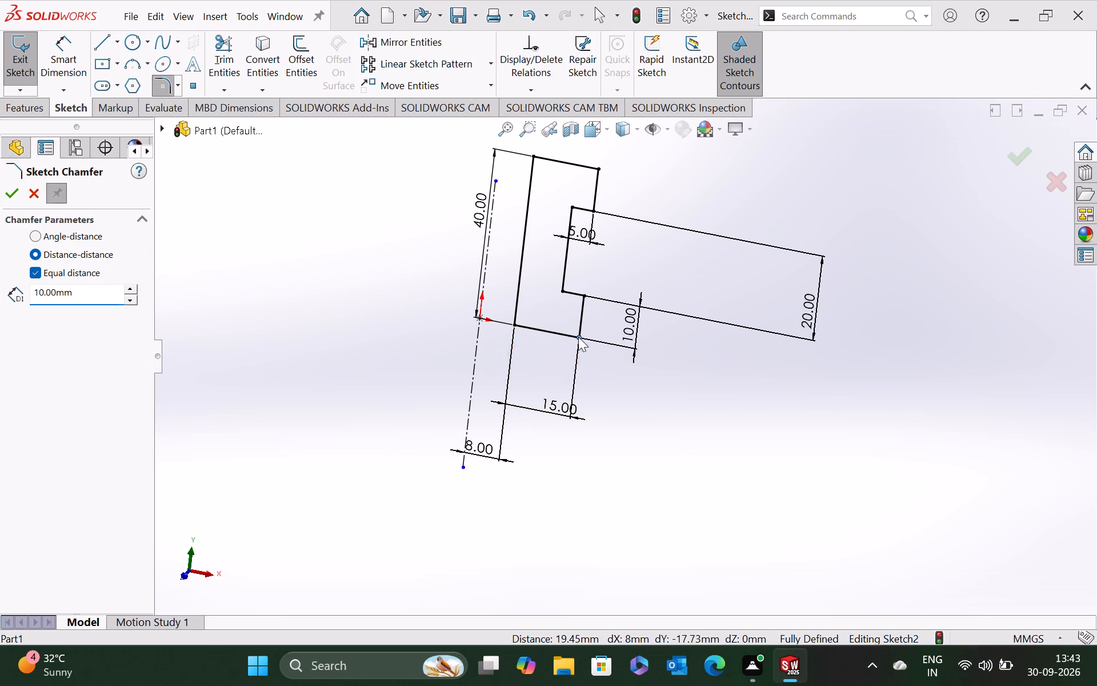
click(77, 294)
click(75, 296)
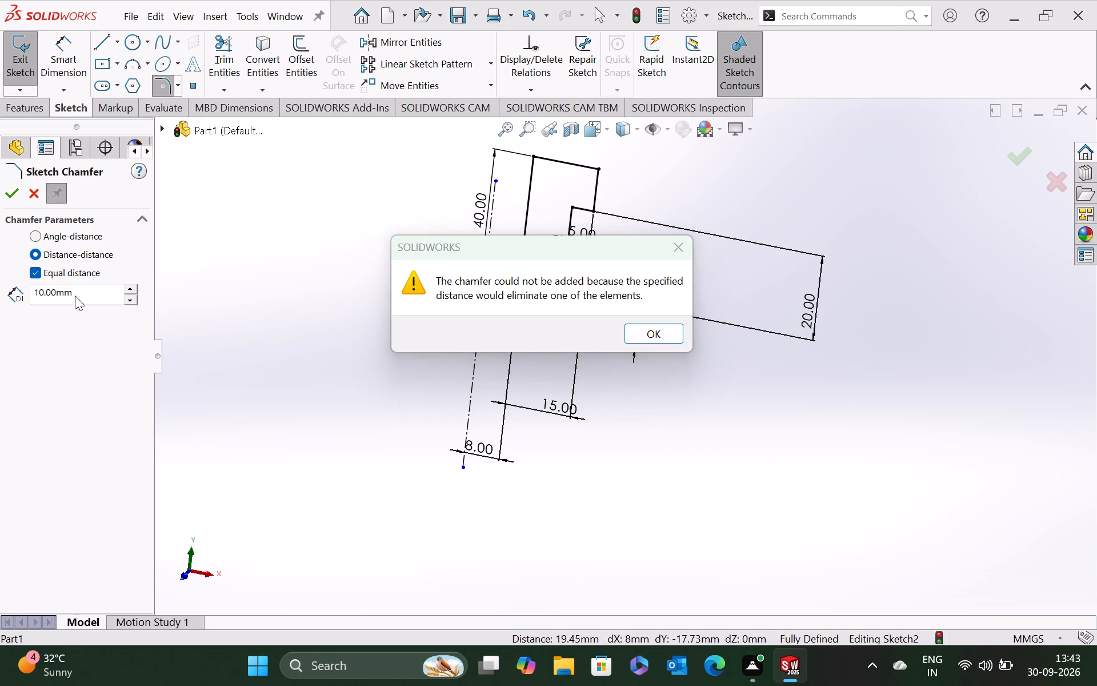
click(652, 331)
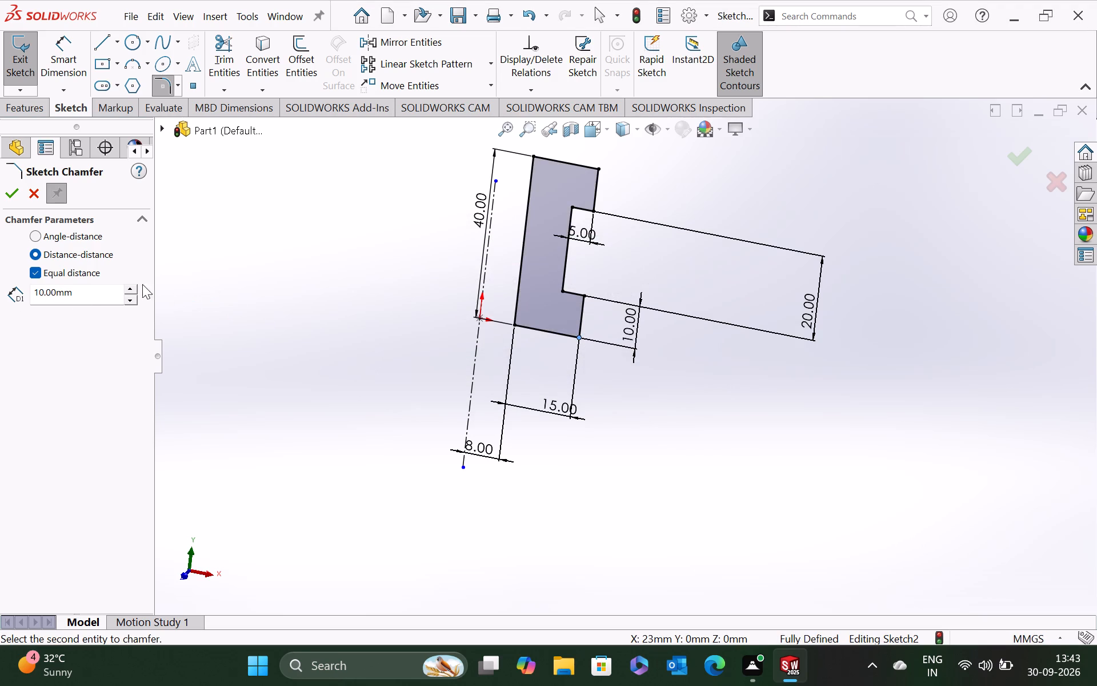
click(92, 298)
drag(92, 298, 18, 296)
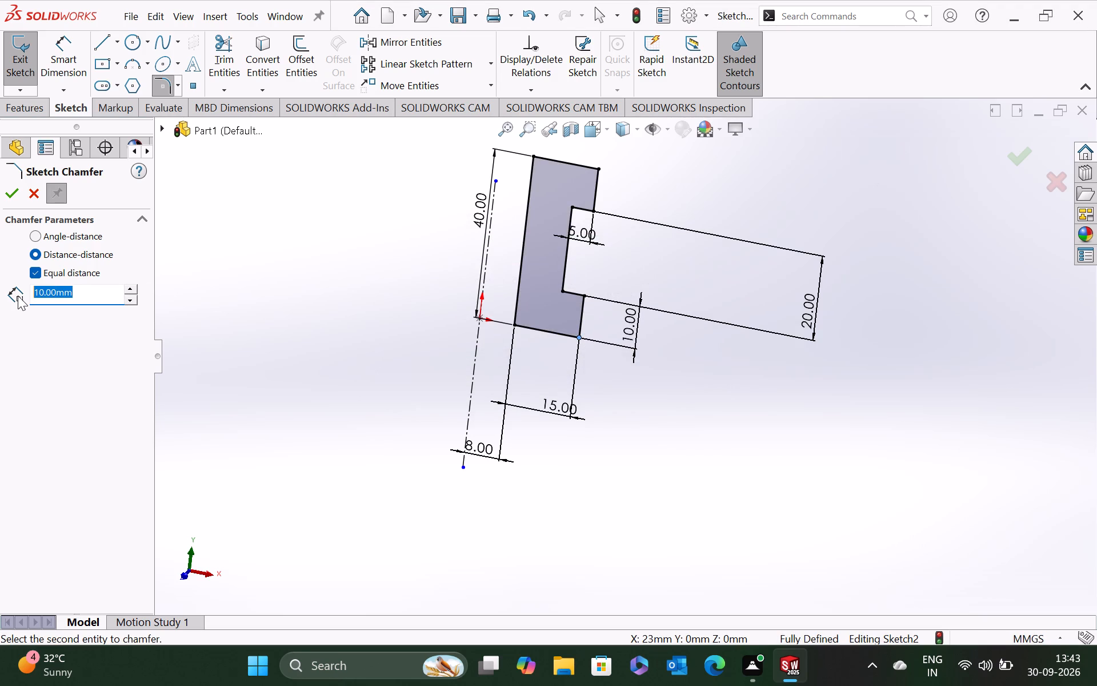
key(5)
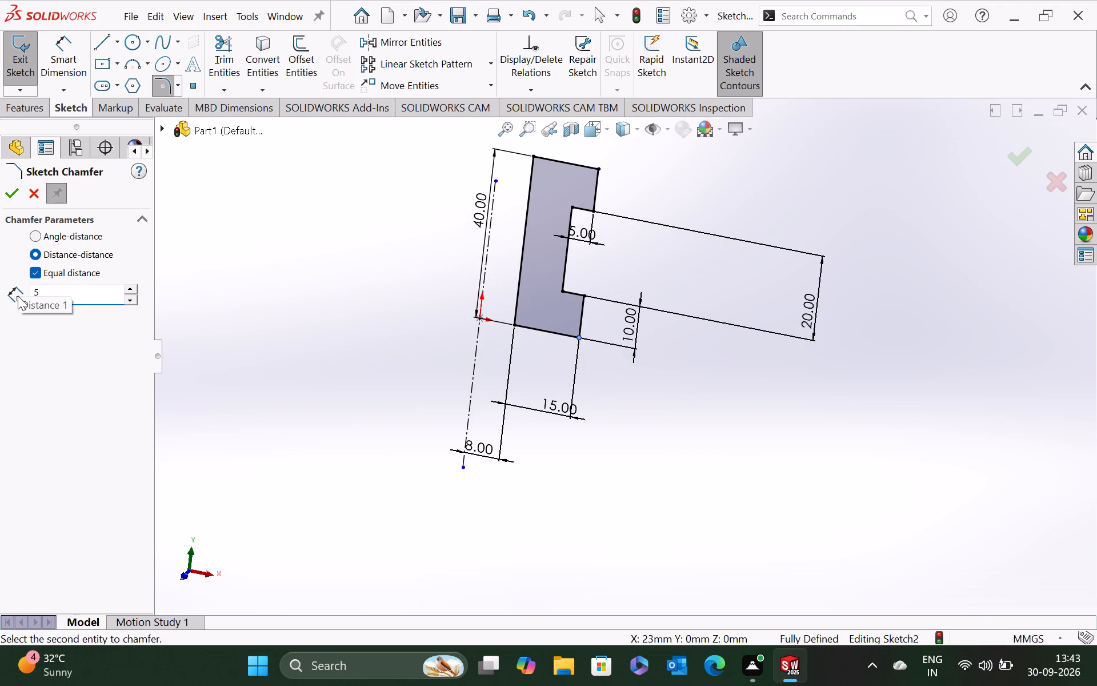
key(Return)
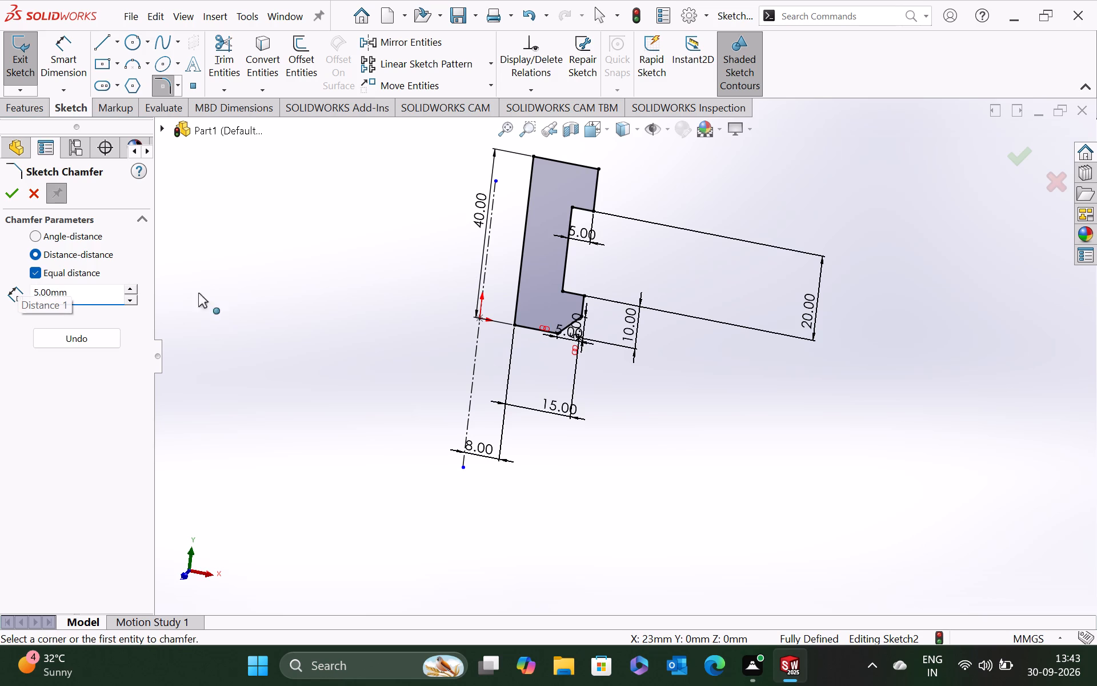
click(596, 166)
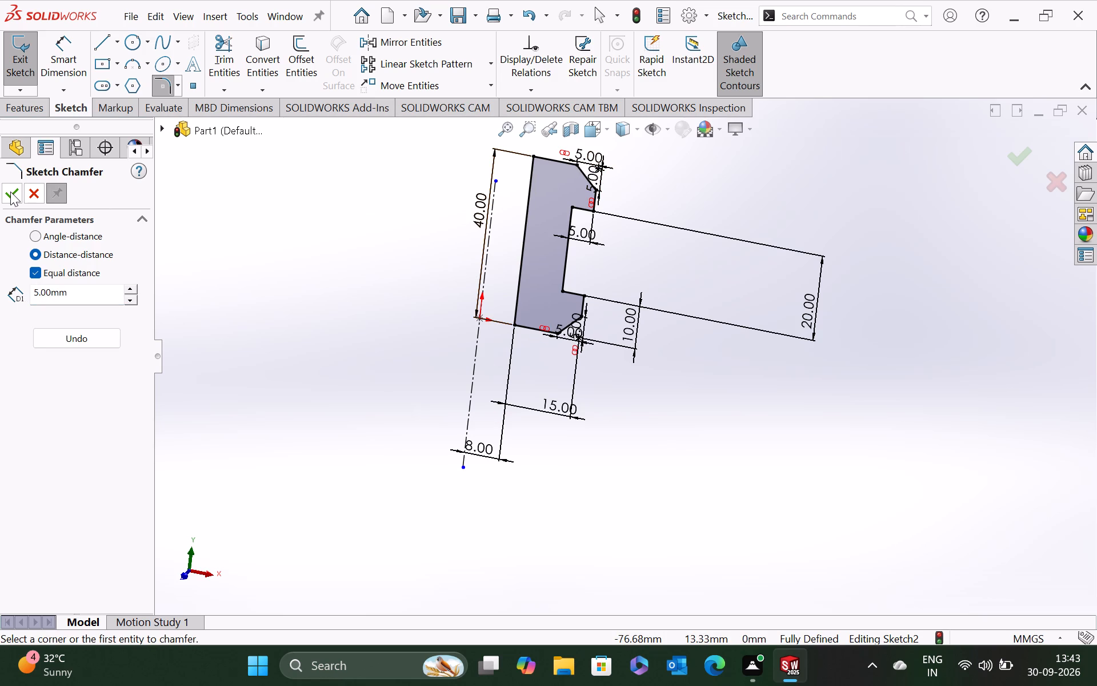
click(10, 192)
Revolve the chamfered profile 360 degrees about the vertical centerline as a boss, using the Blind type.
click(37, 115)
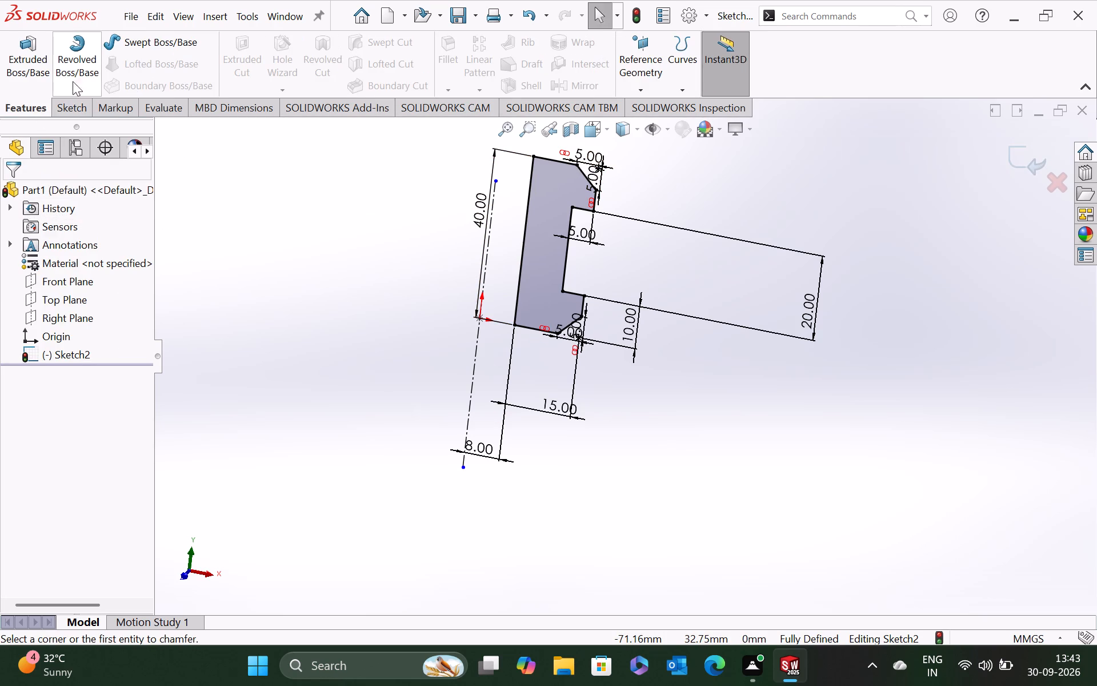
click(74, 67)
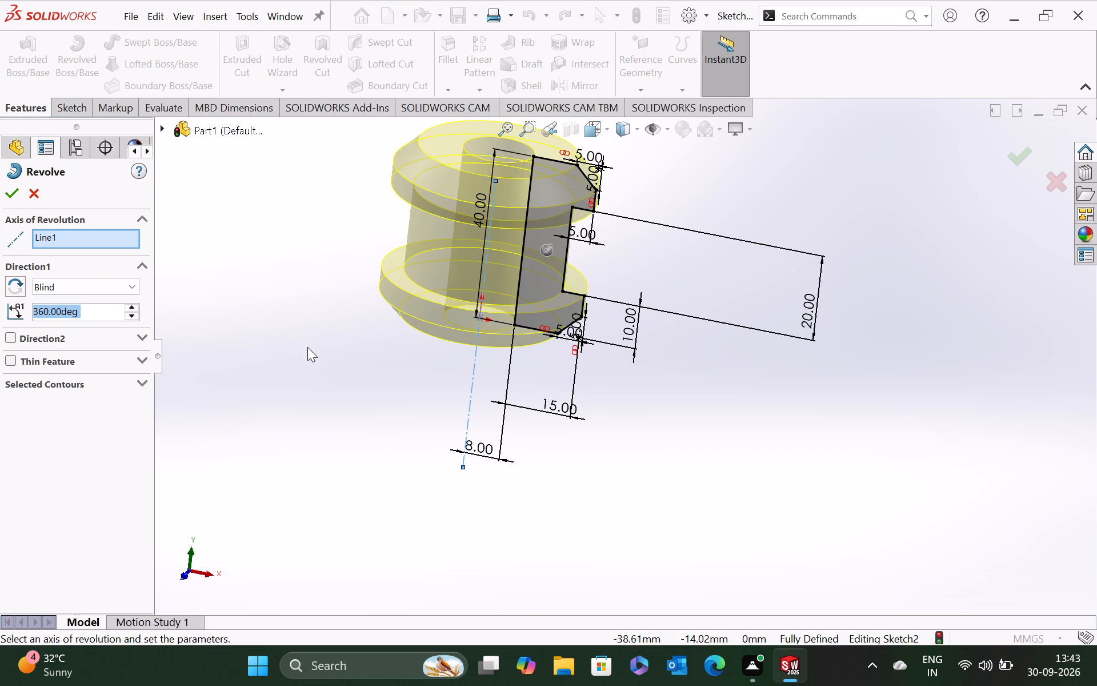
click(356, 399)
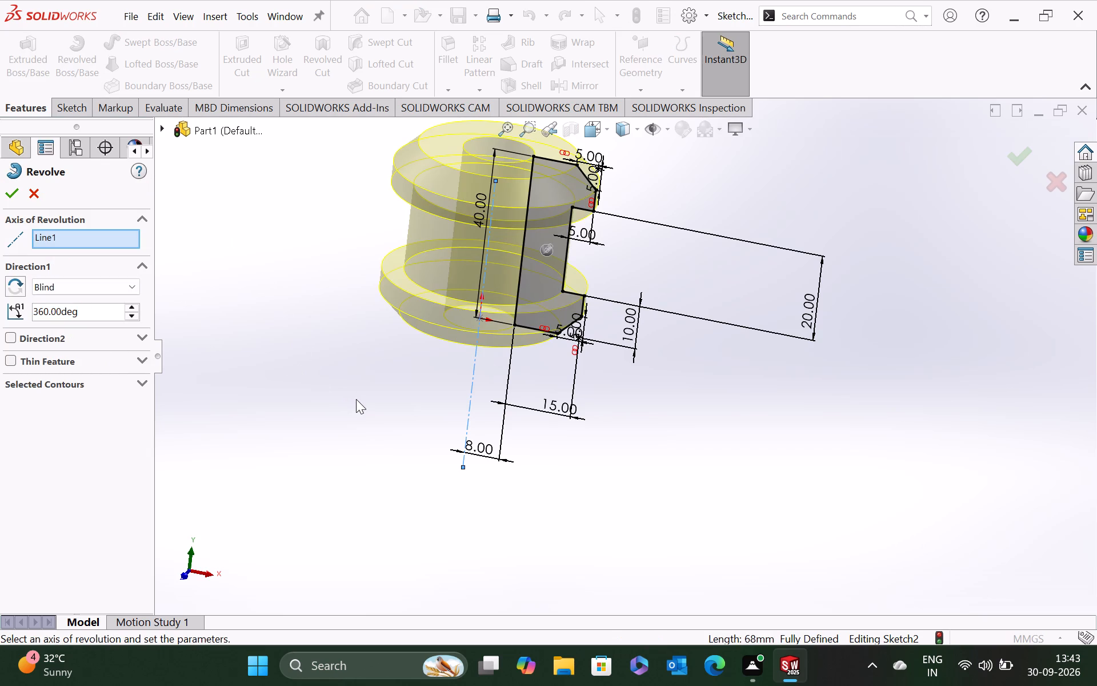
middle_drag(356, 399, 376, 502)
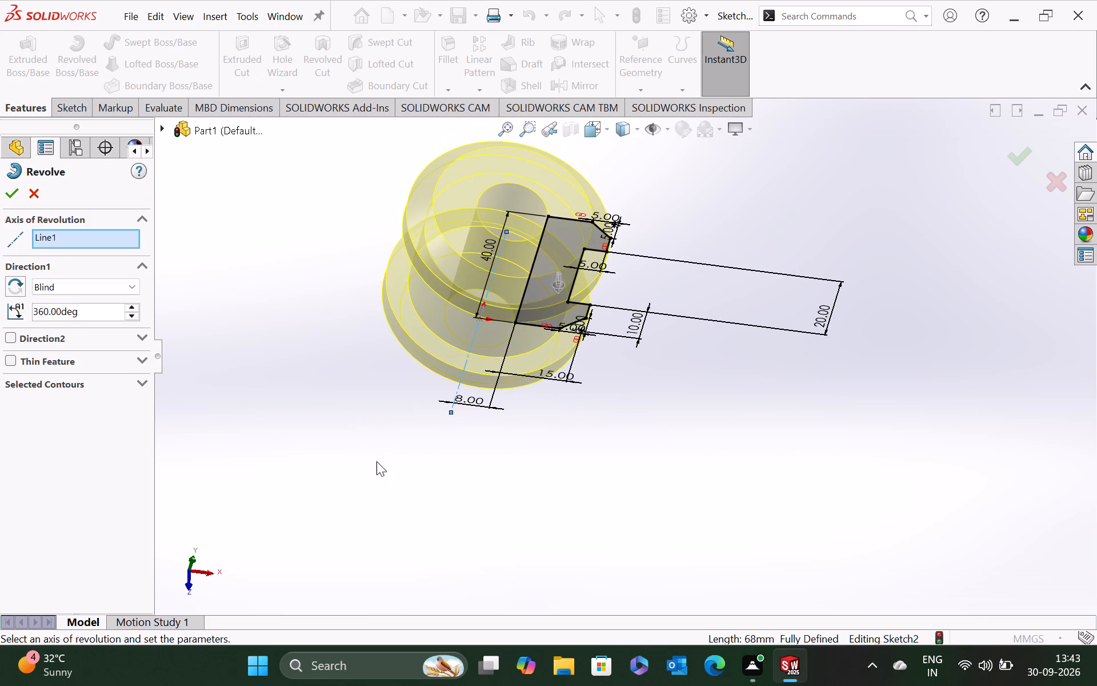
click(10, 196)
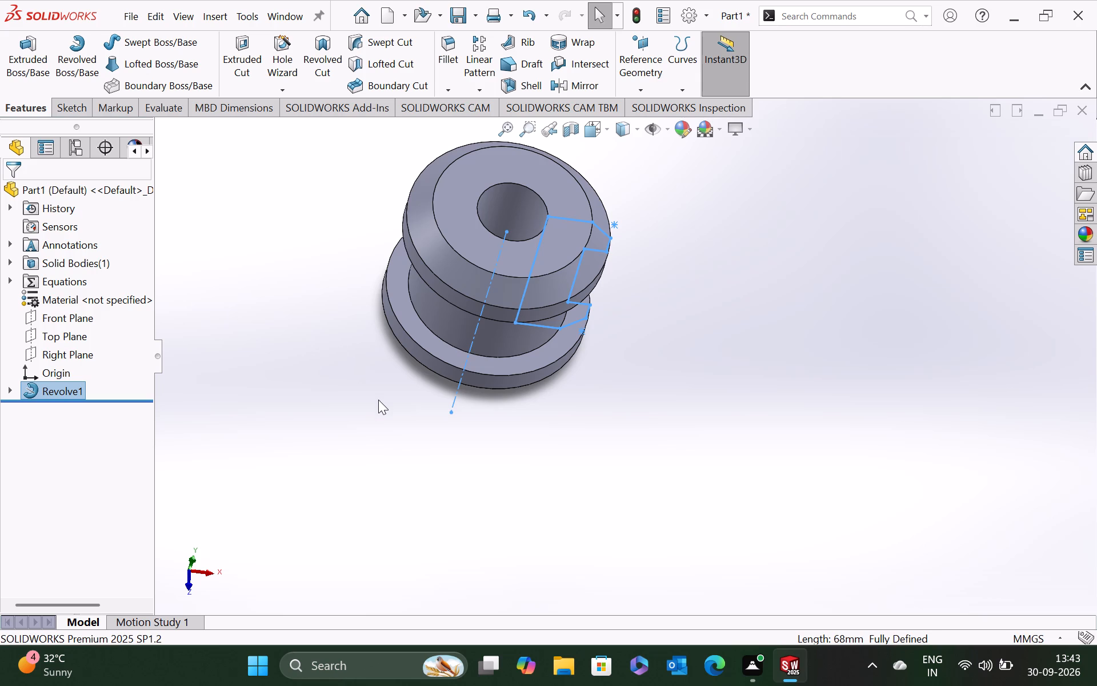
Open a new sketch on the flat annular underside of the upper flange, facing the groove.
middle_drag(378, 400, 470, 373)
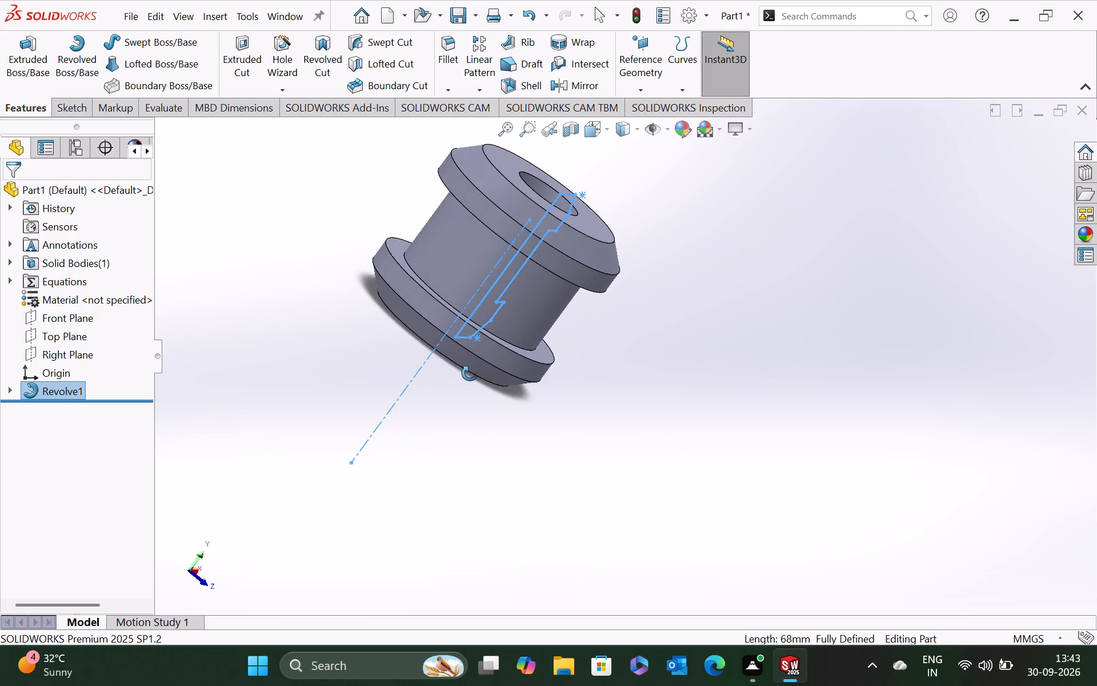
middle_drag(470, 373, 599, 377)
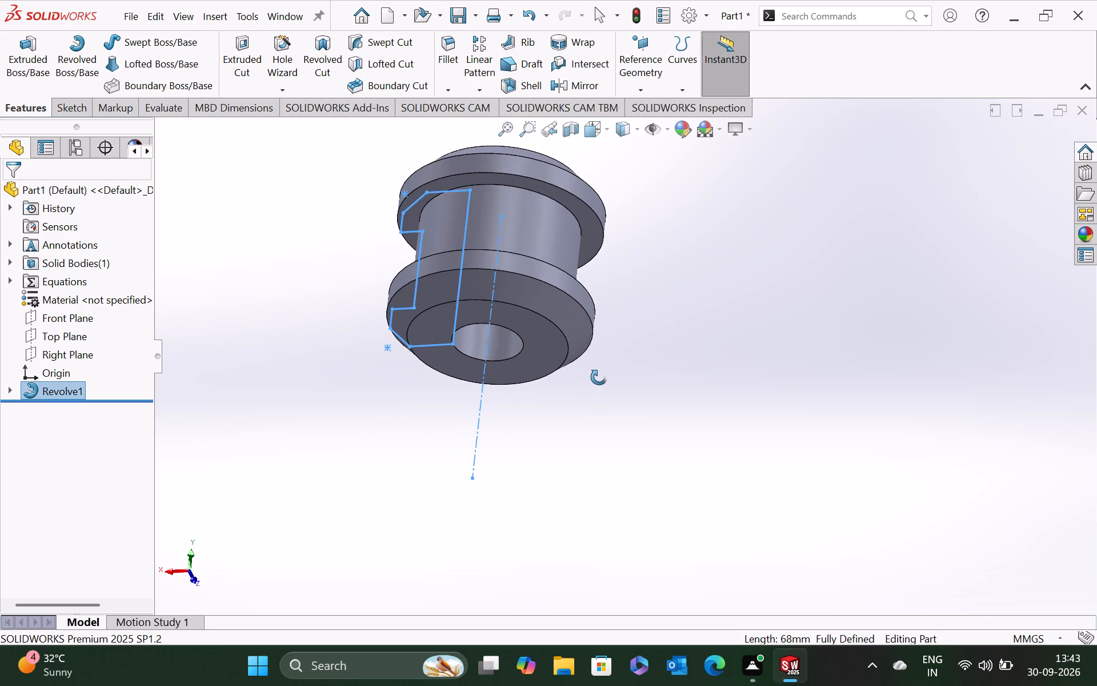
middle_drag(599, 377, 598, 377)
right_click(591, 233)
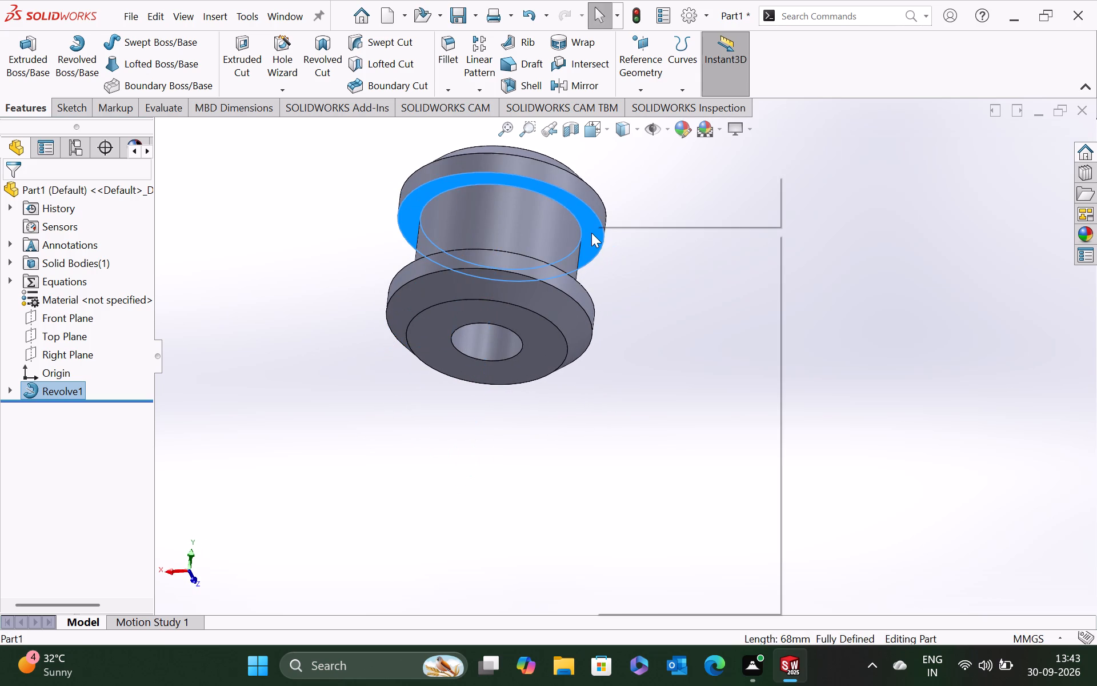
click(627, 214)
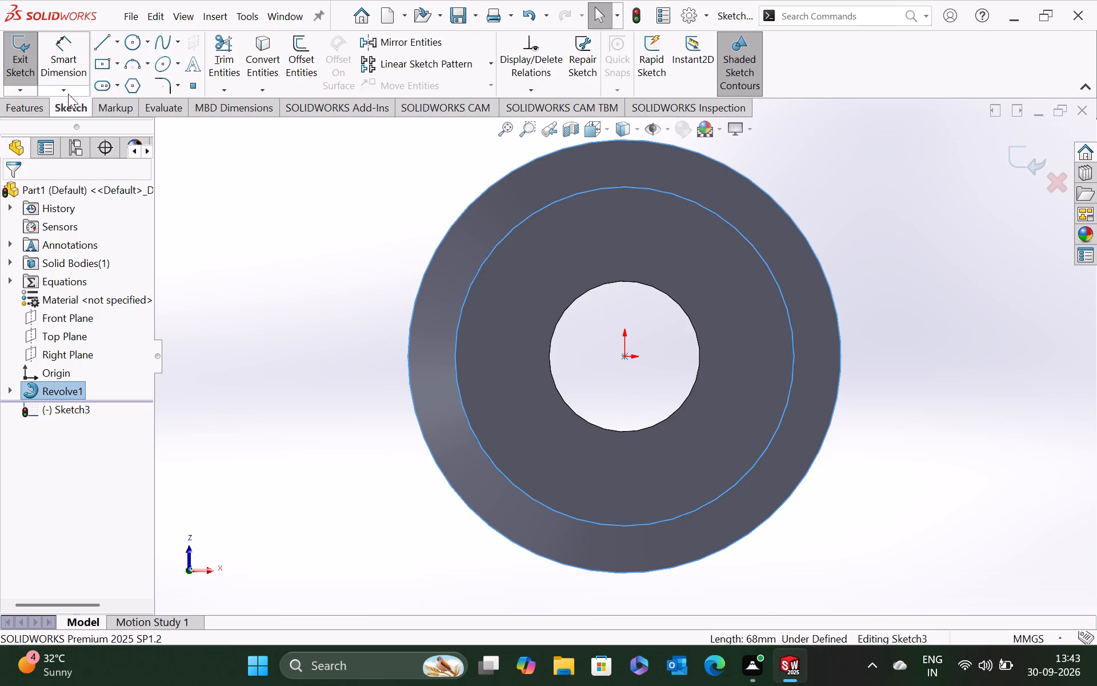
Draw a roughly horizontal centerline across the part near the origin, extending past both sides of the outer circular edge.
click(120, 46)
click(117, 78)
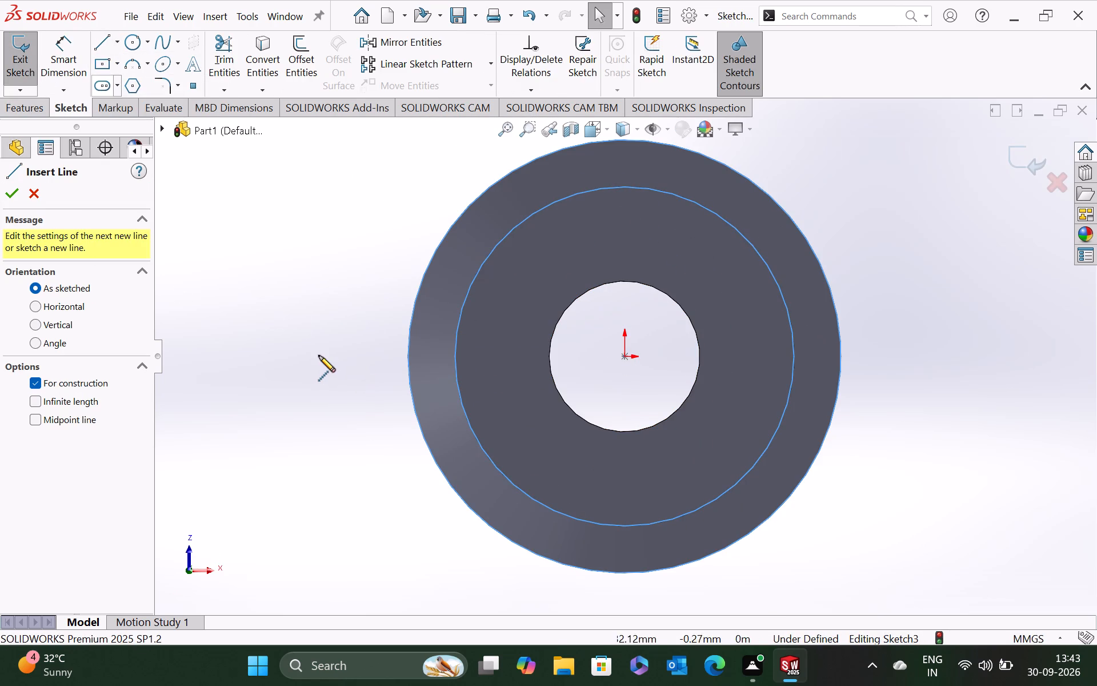
click(318, 354)
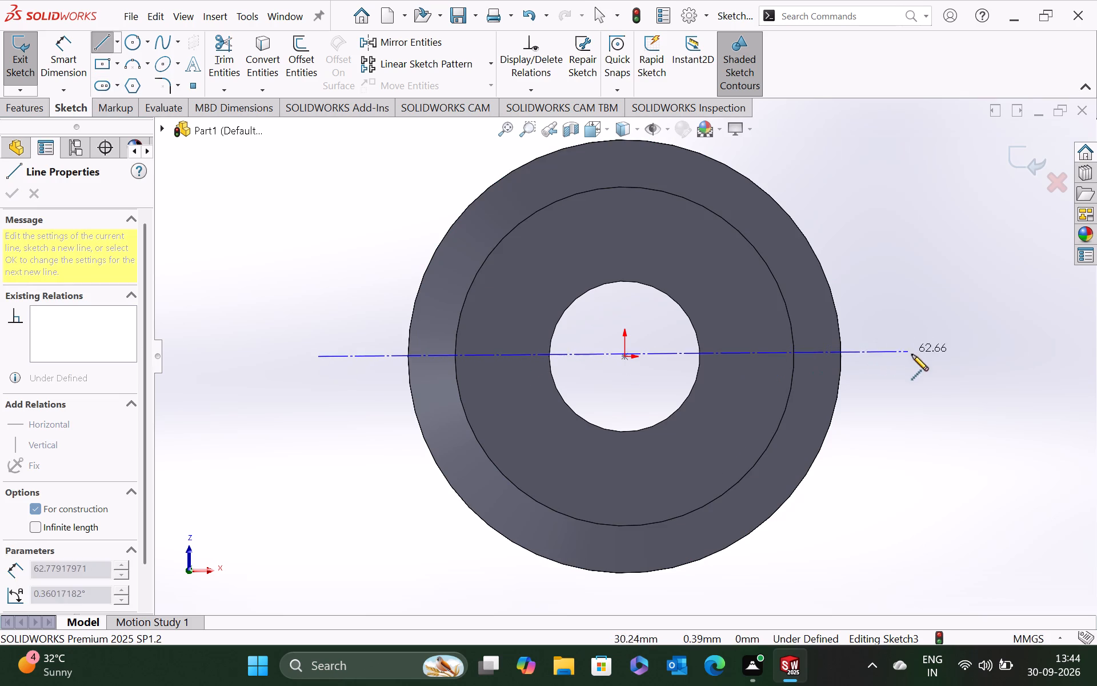
click(922, 360)
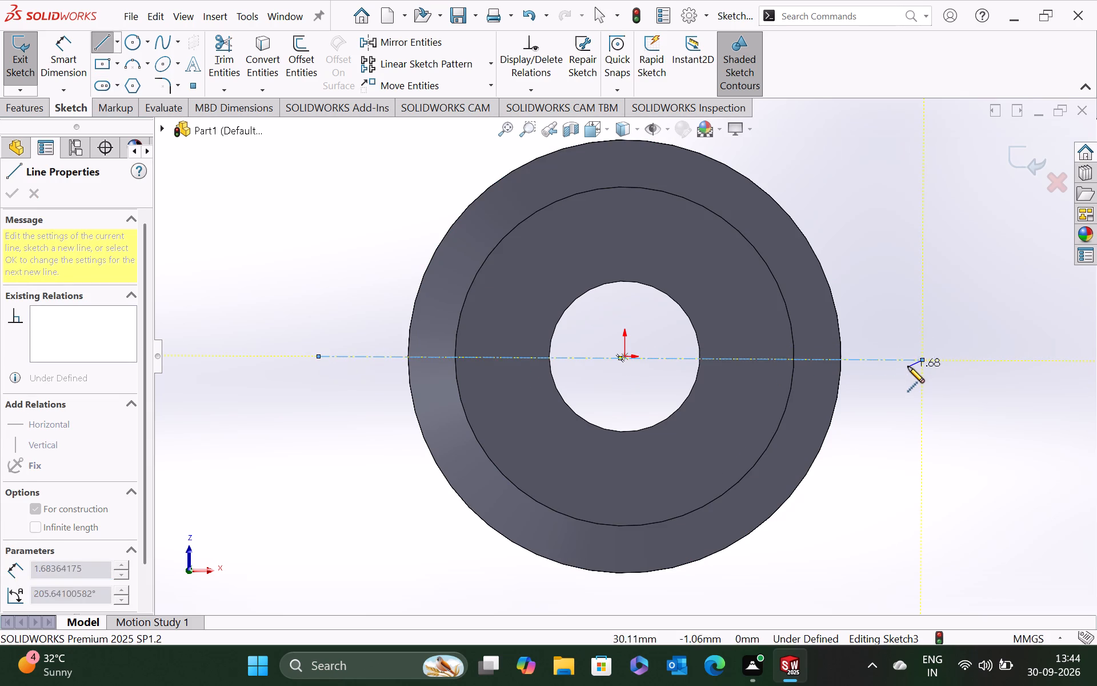
key(Escape)
Draw a vertical centerline through the origin, extending beyond the outer circular edge at both ends.
scroll(666, 308, up, 4)
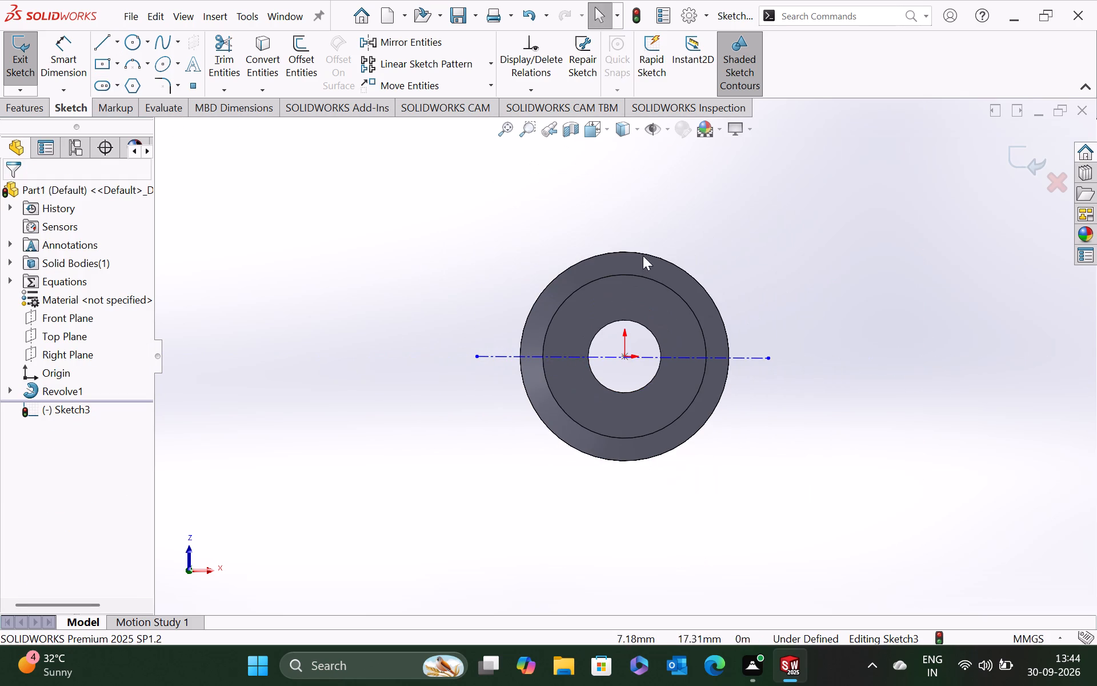
click(119, 41)
click(111, 83)
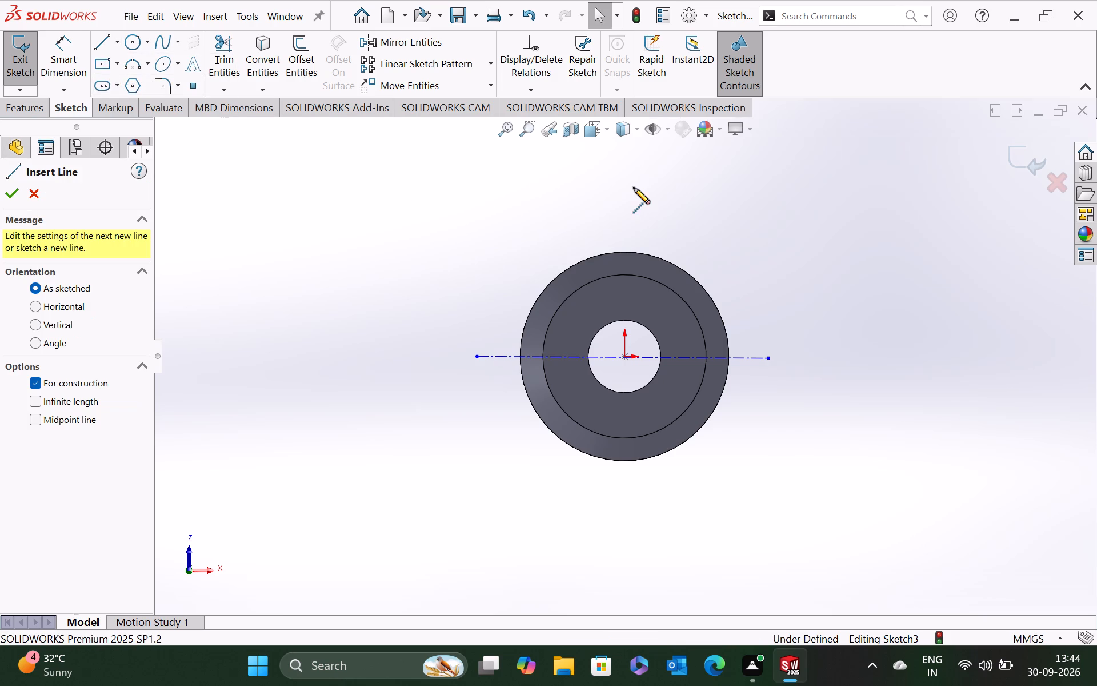
click(624, 187)
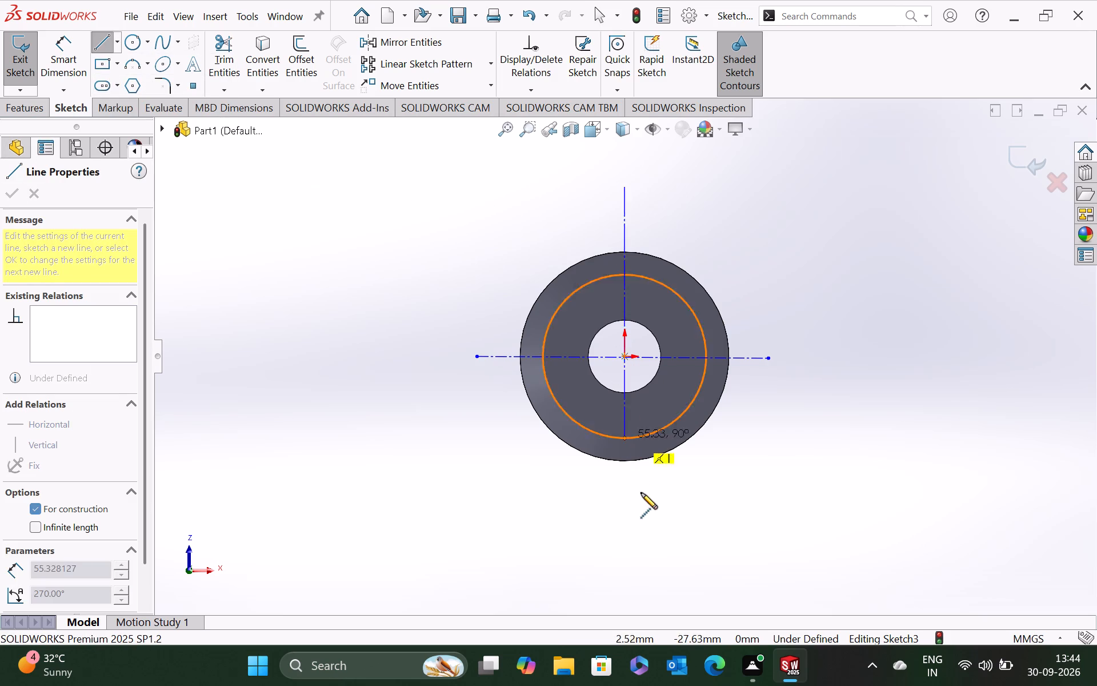
click(625, 537)
key(Escape)
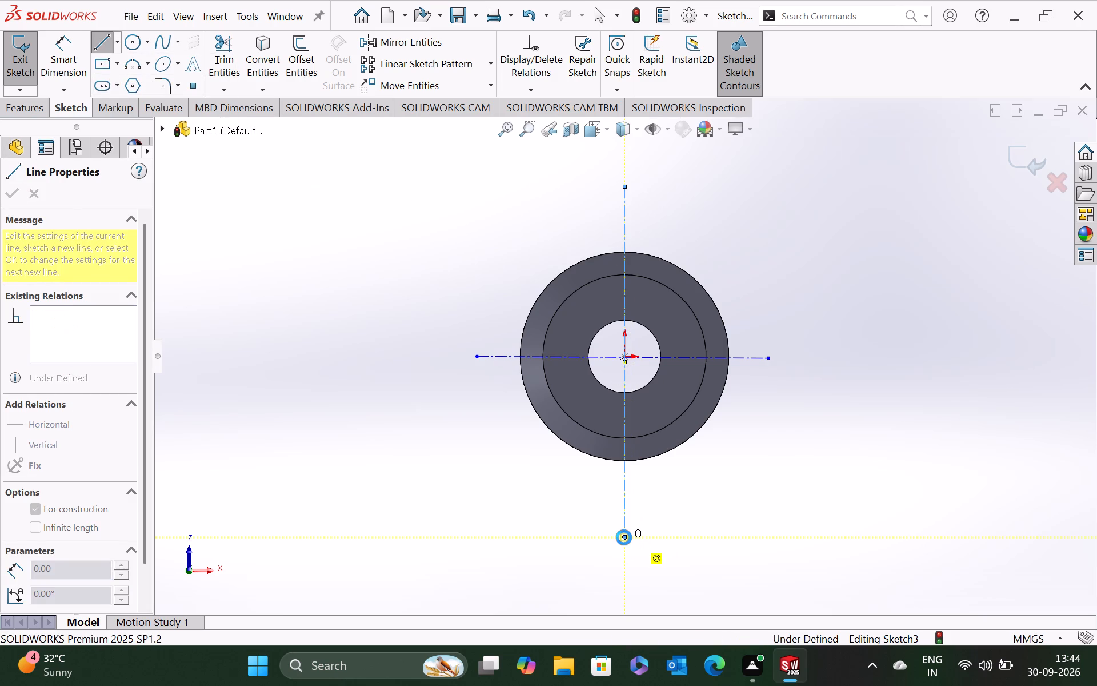
scroll(660, 249, down, 3)
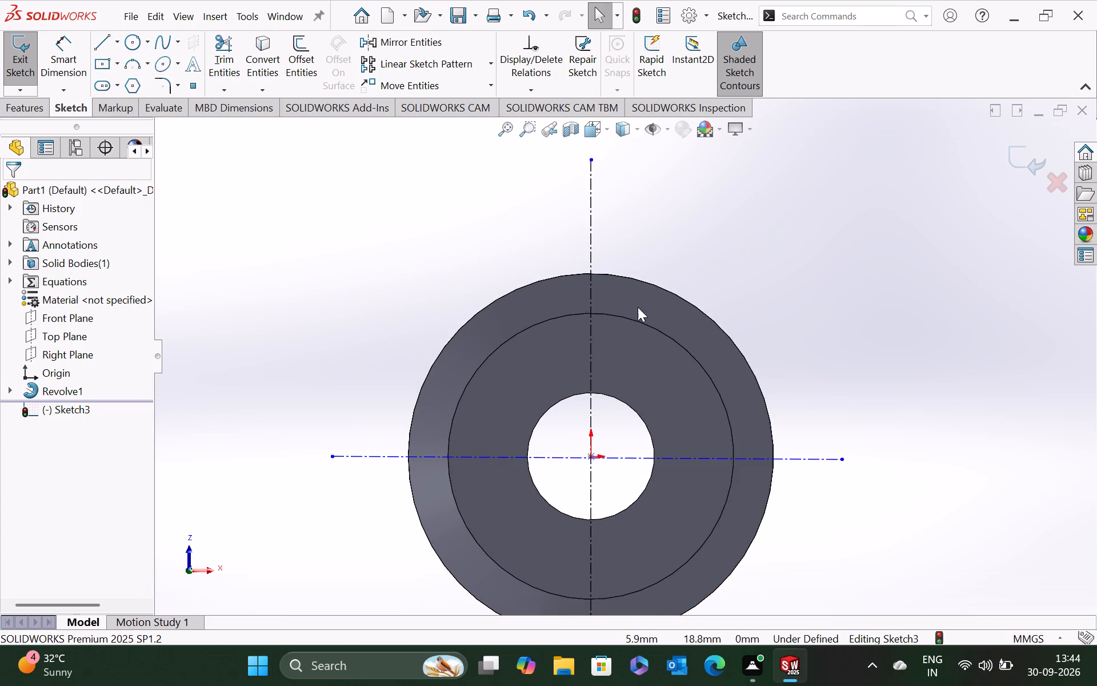
Sketch a circle of about 1.15 mm radius on the vertical centerline, centred about 20.4 mm above the origin within the outer flange ring.
scroll(638, 307, up, 3)
scroll(602, 325, down, 4)
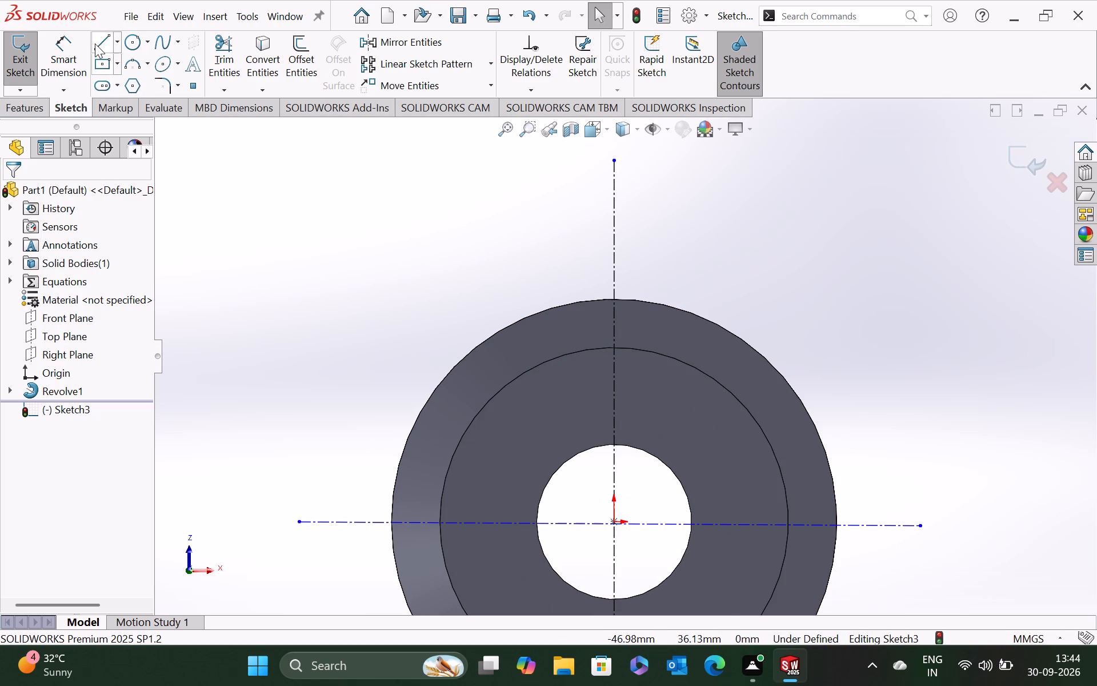
click(131, 46)
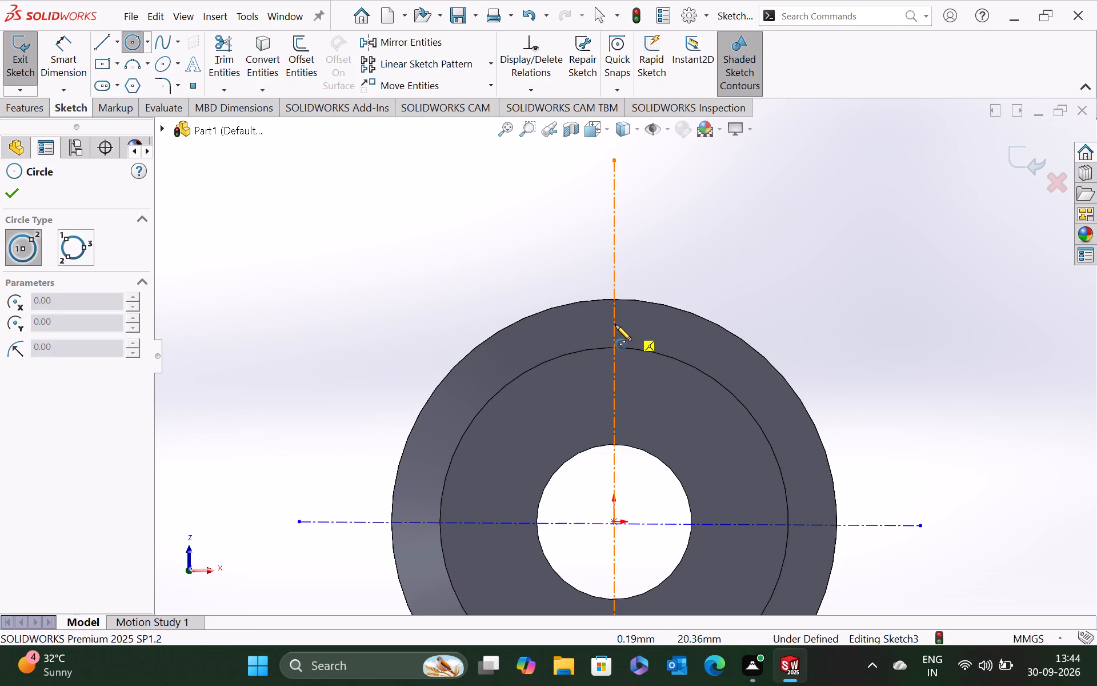
click(615, 325)
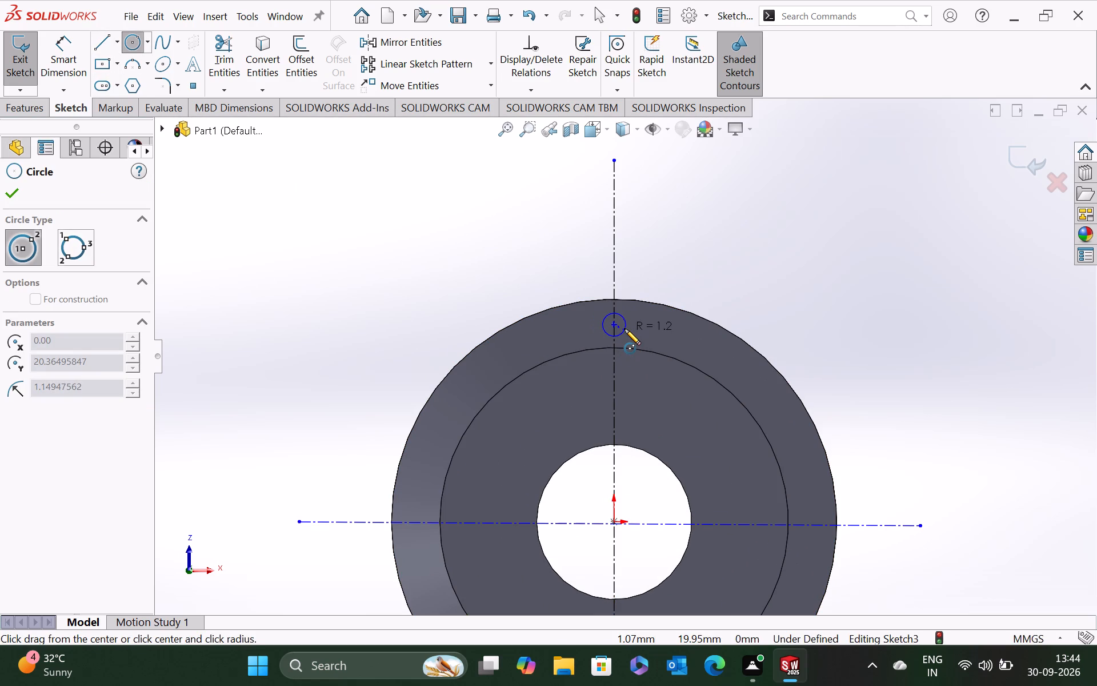
click(624, 329)
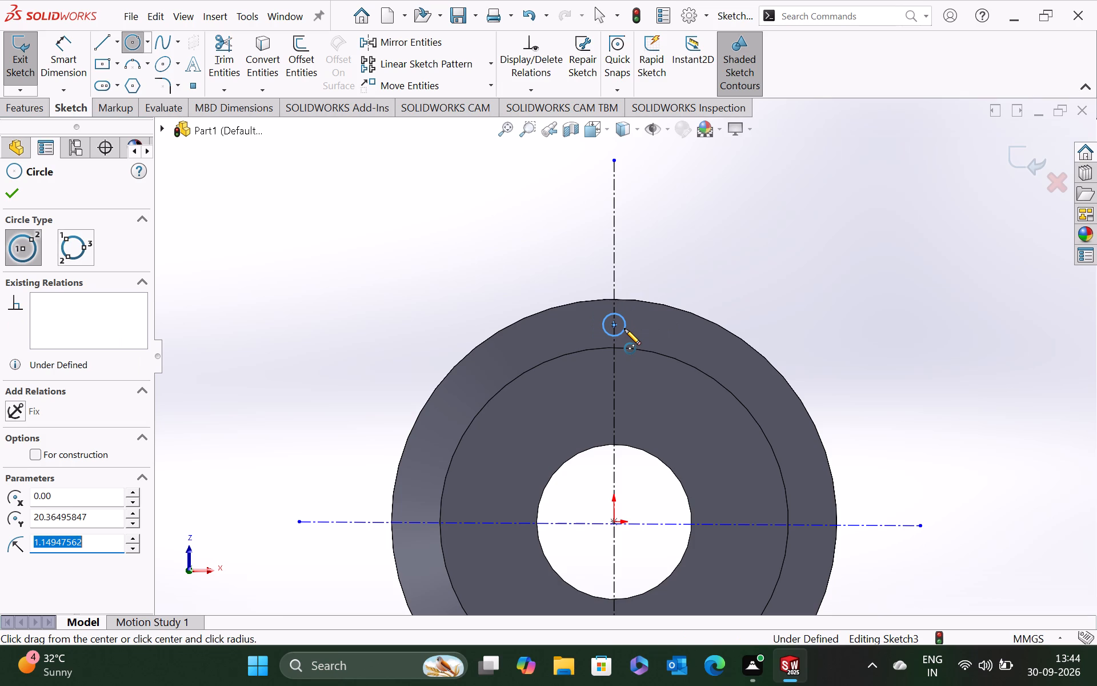
key(Escape)
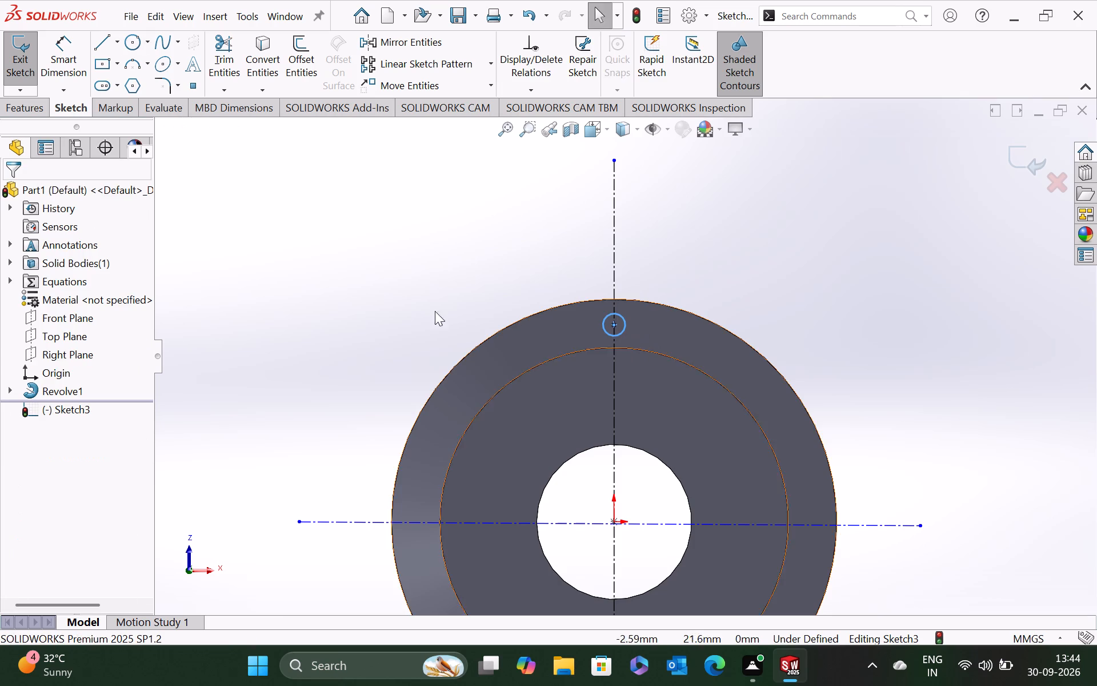
Dimension the vertical distance between the small circle's centre and the origin, placing the dimension outside the part beside the flange.
click(69, 57)
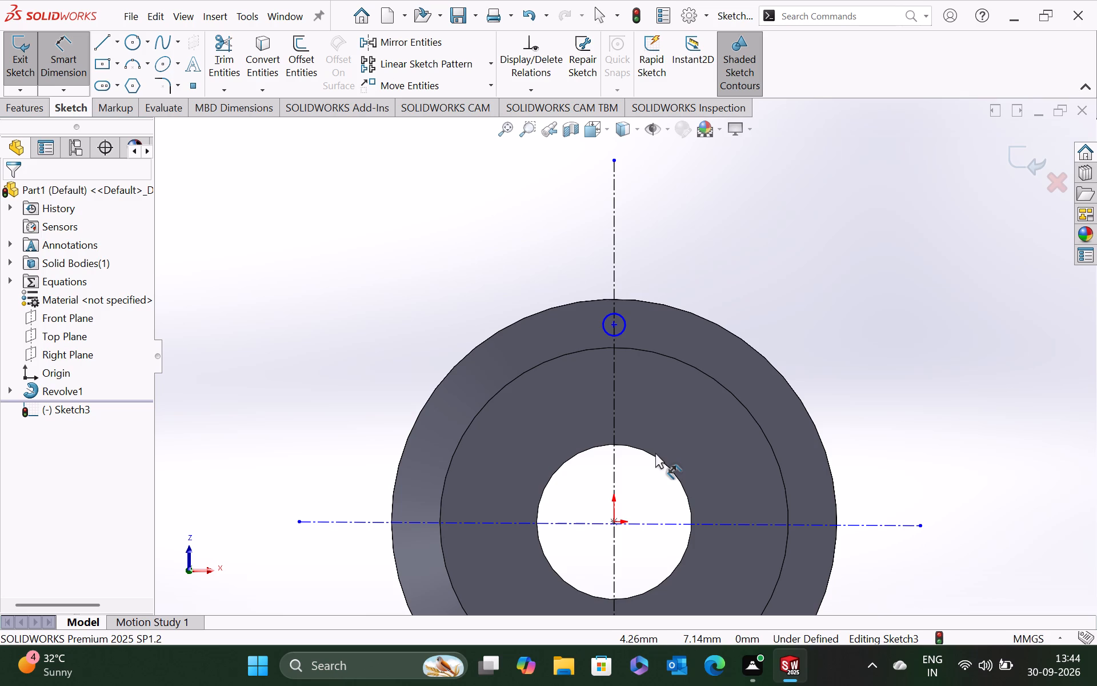
click(613, 325)
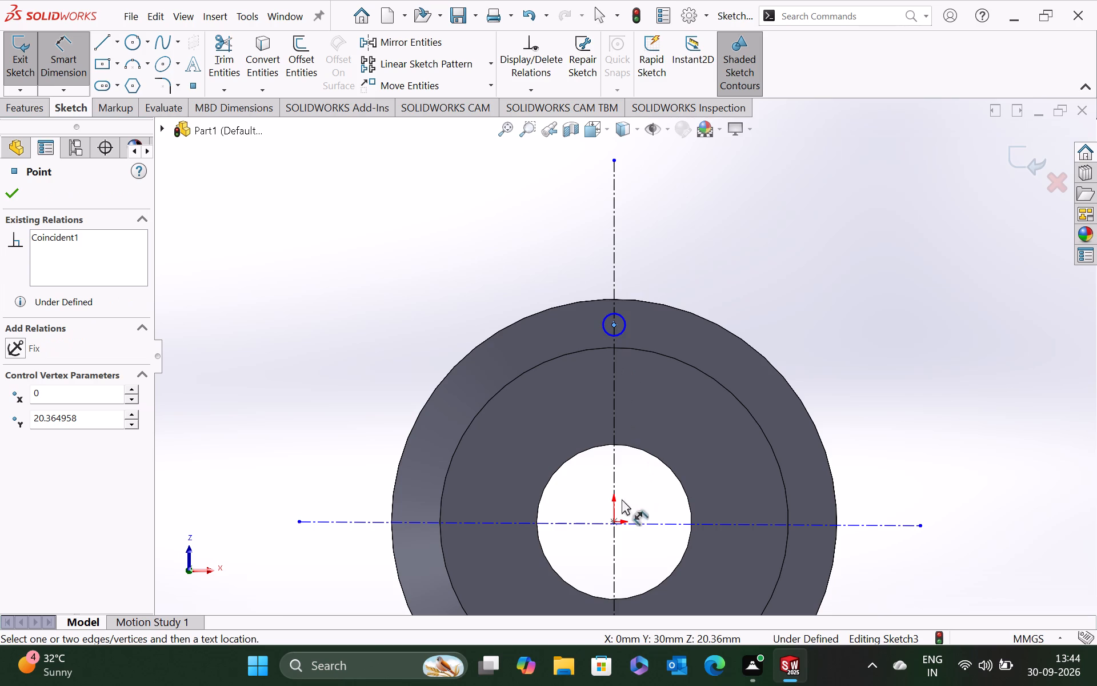
click(612, 520)
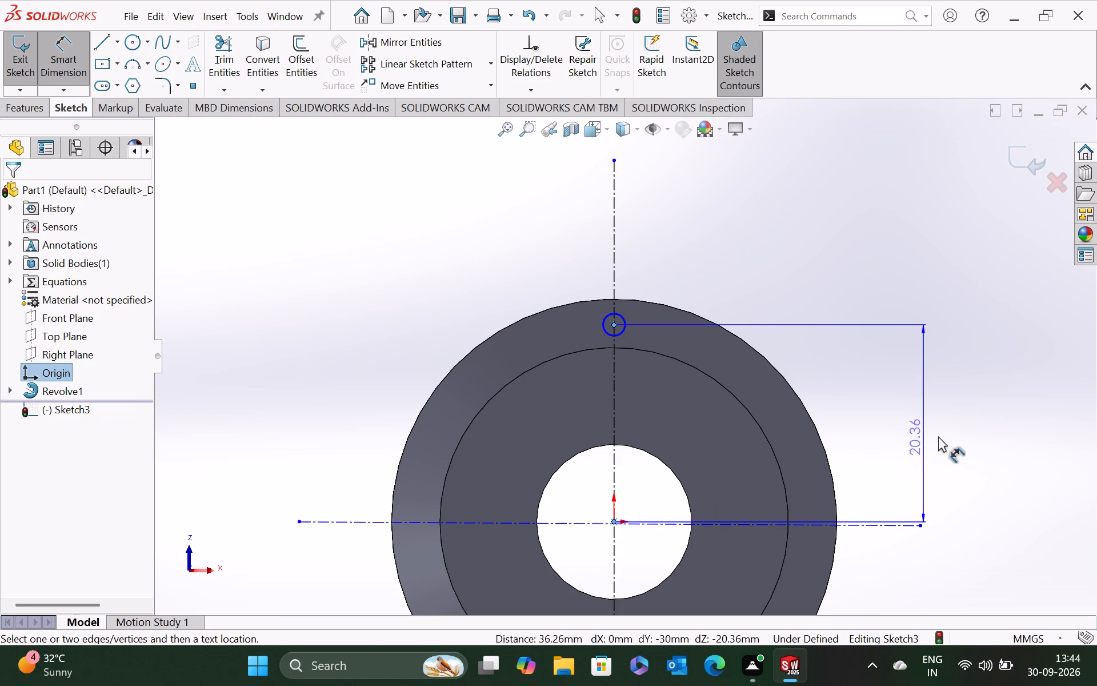
click(951, 437)
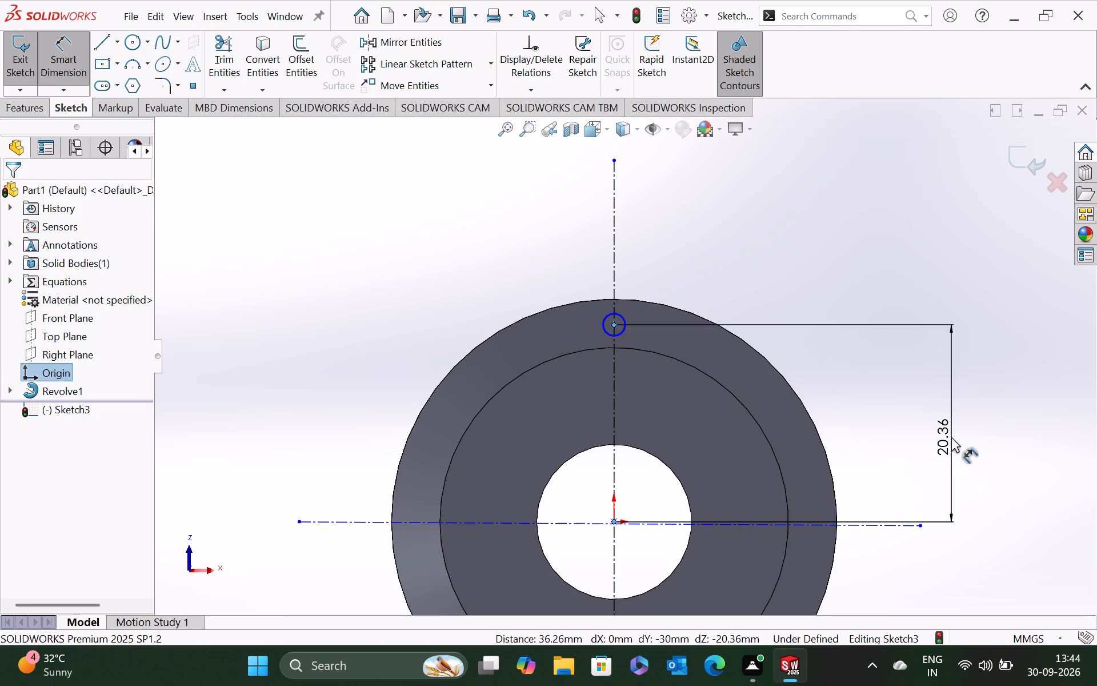
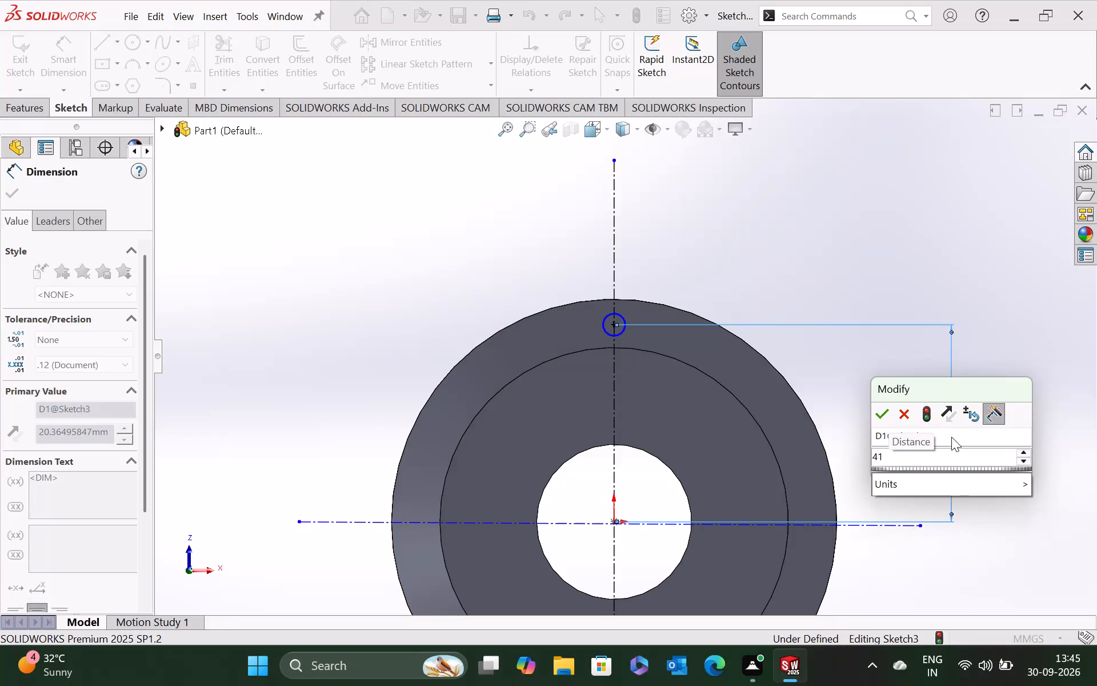
Set the vertical distance between the small circle's centre and the origin to 20.5 mm.
key(BackSpace)
key(BackSpace)
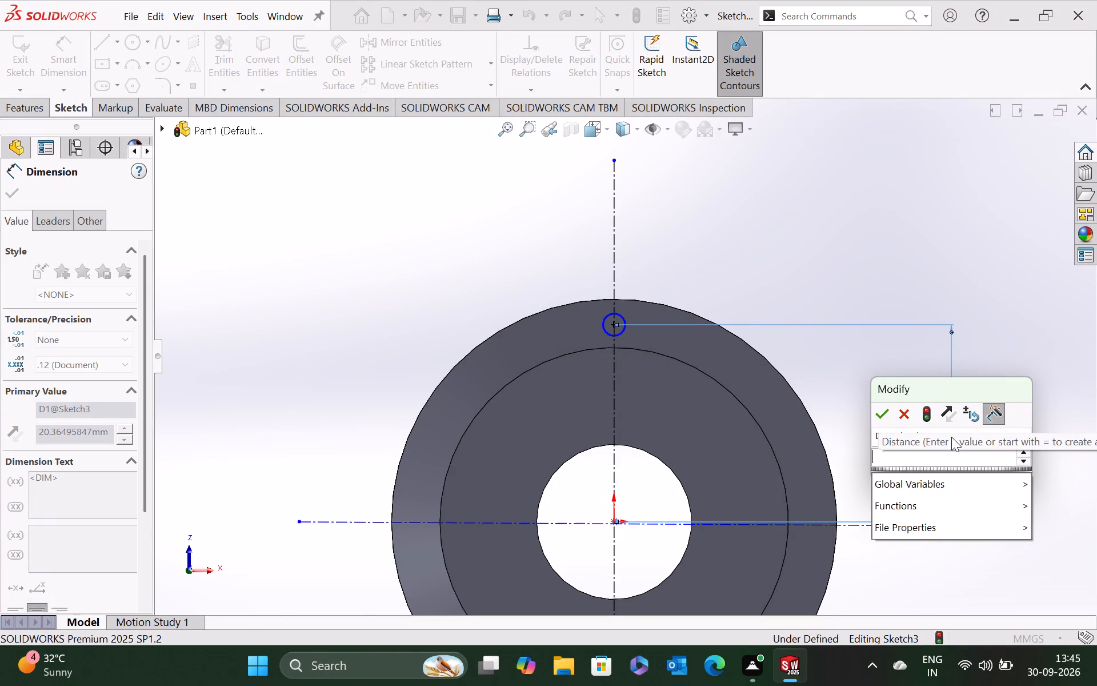
key(2)
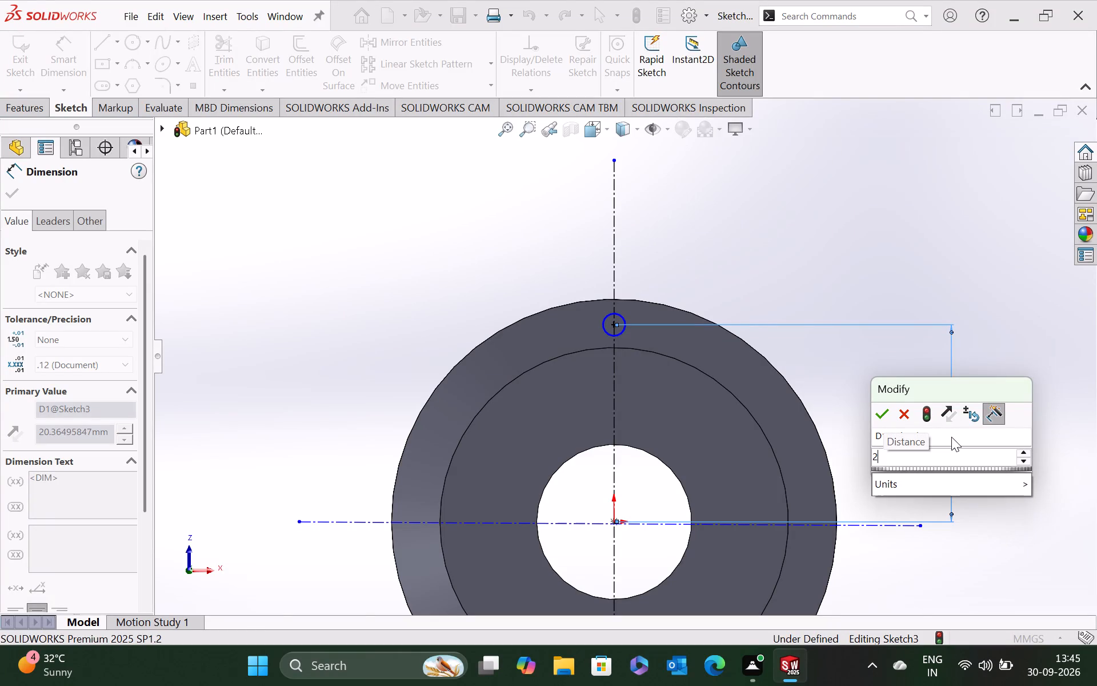
text(0.)
key(5)
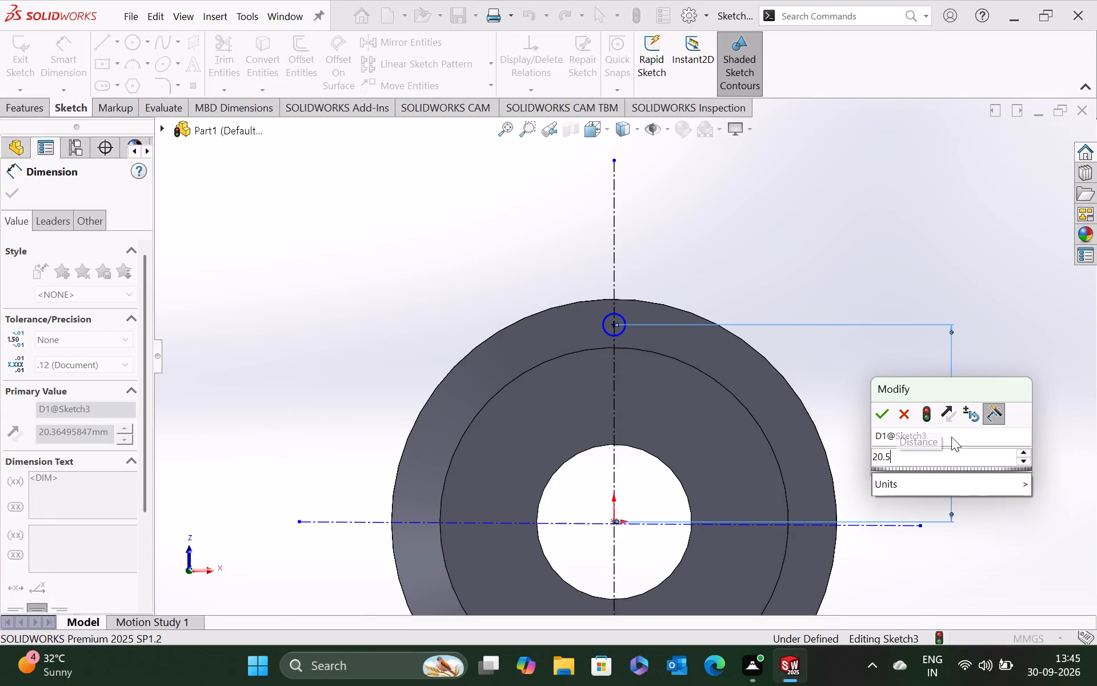
key(Return)
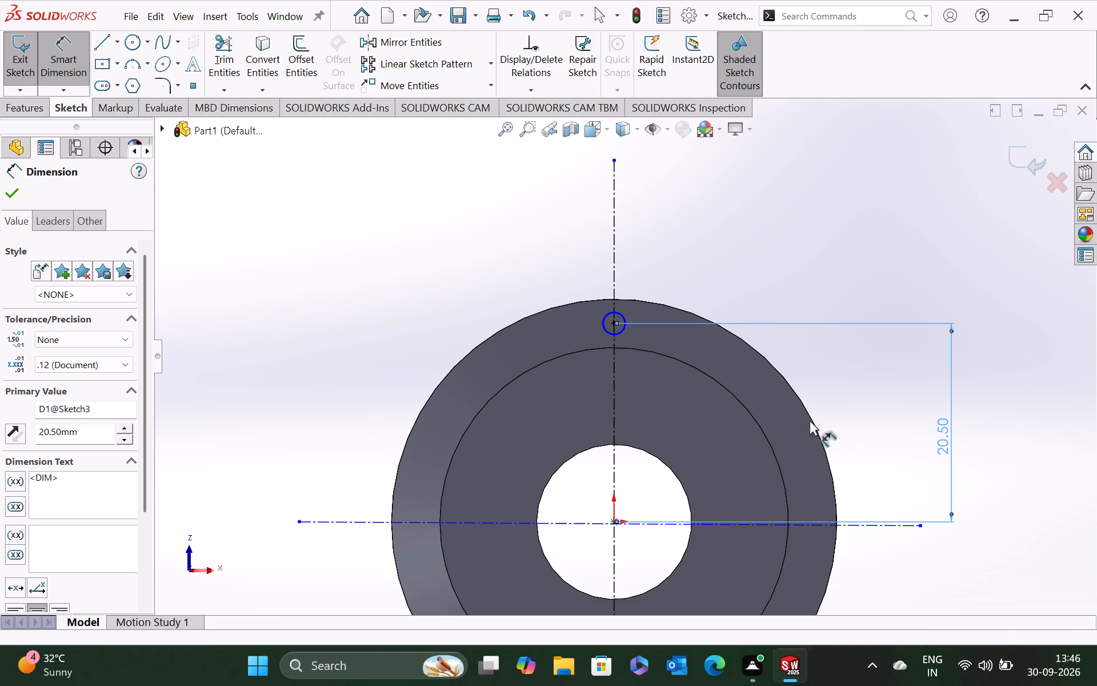
Dimension the small circle on the flange ring with a diameter of 2 mm.
click(619, 332)
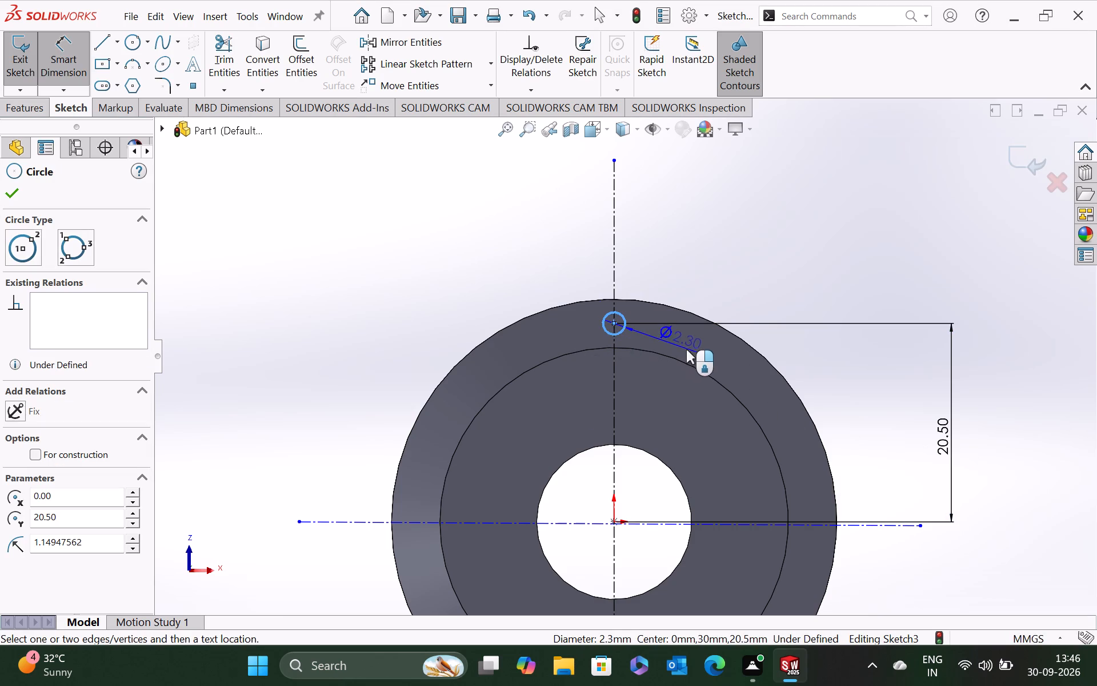
click(692, 350)
key(2)
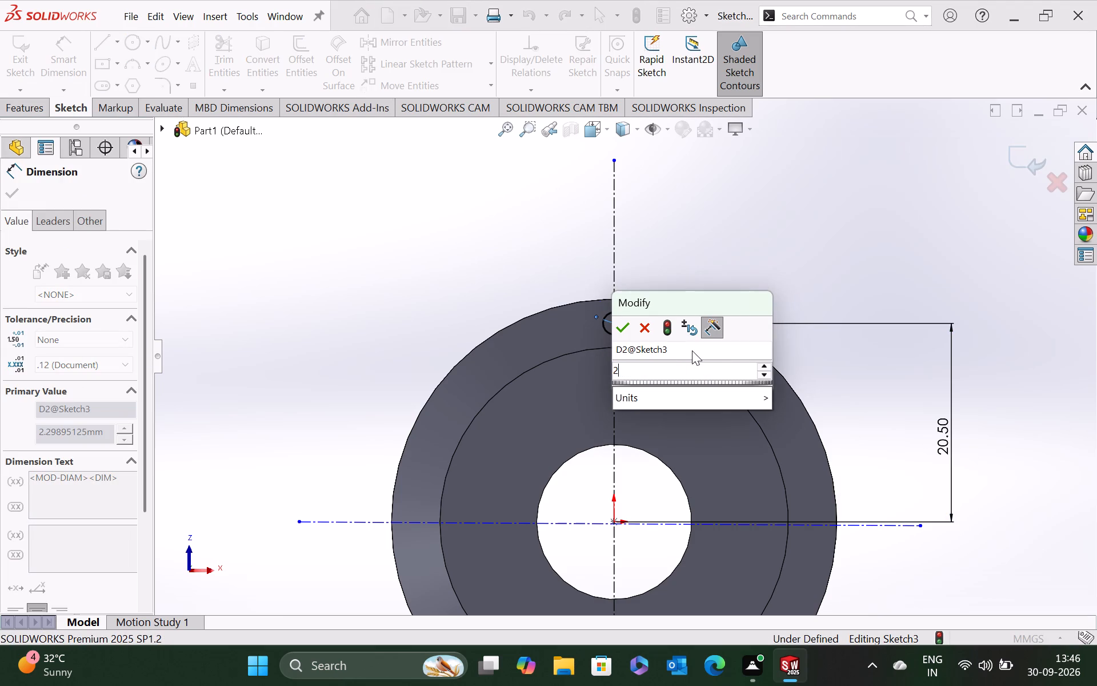
key(Return)
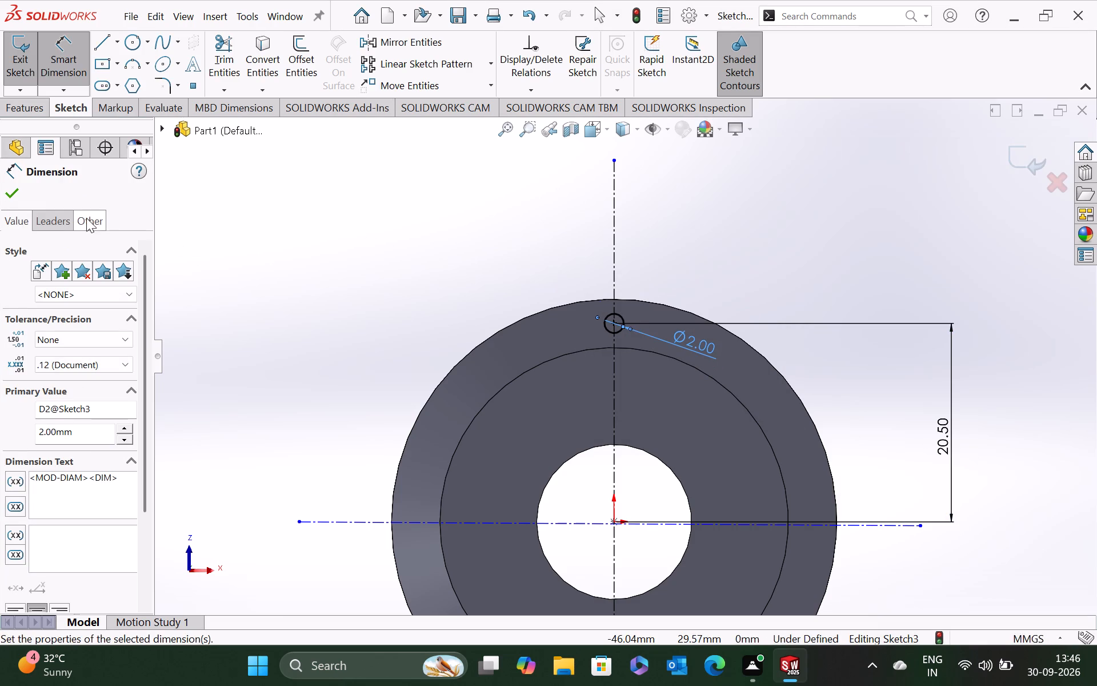
click(9, 198)
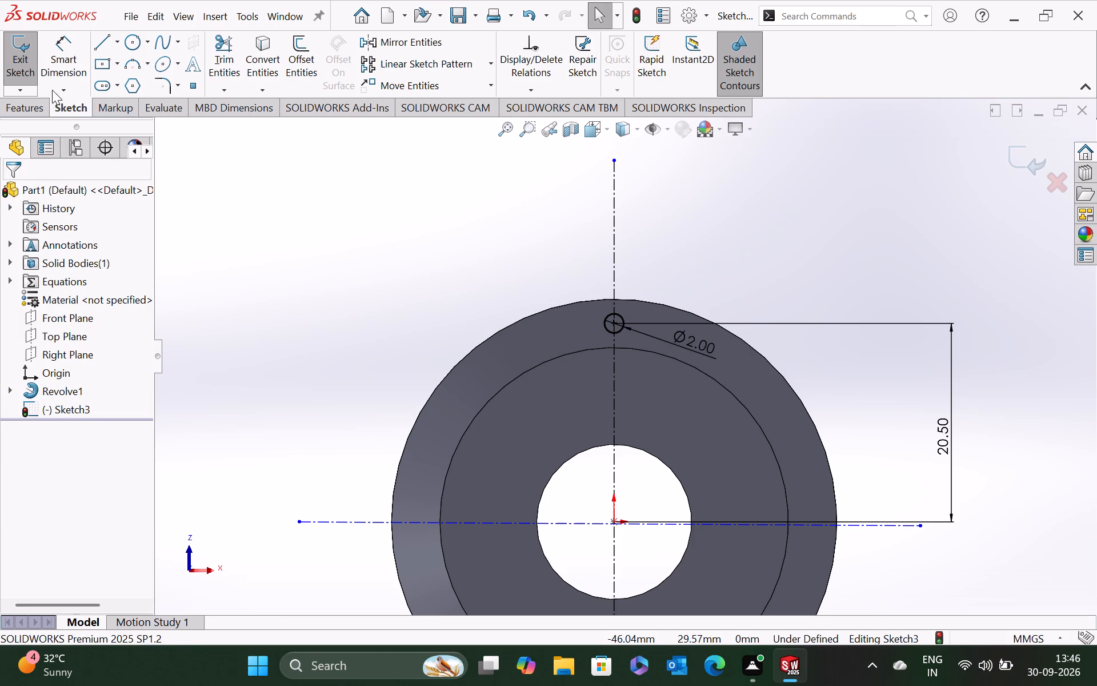
Extrude the 2 mm circle as a blind 20 mm boss running along the spool's groove to the opposite flange, with merged result.
click(20, 111)
click(34, 62)
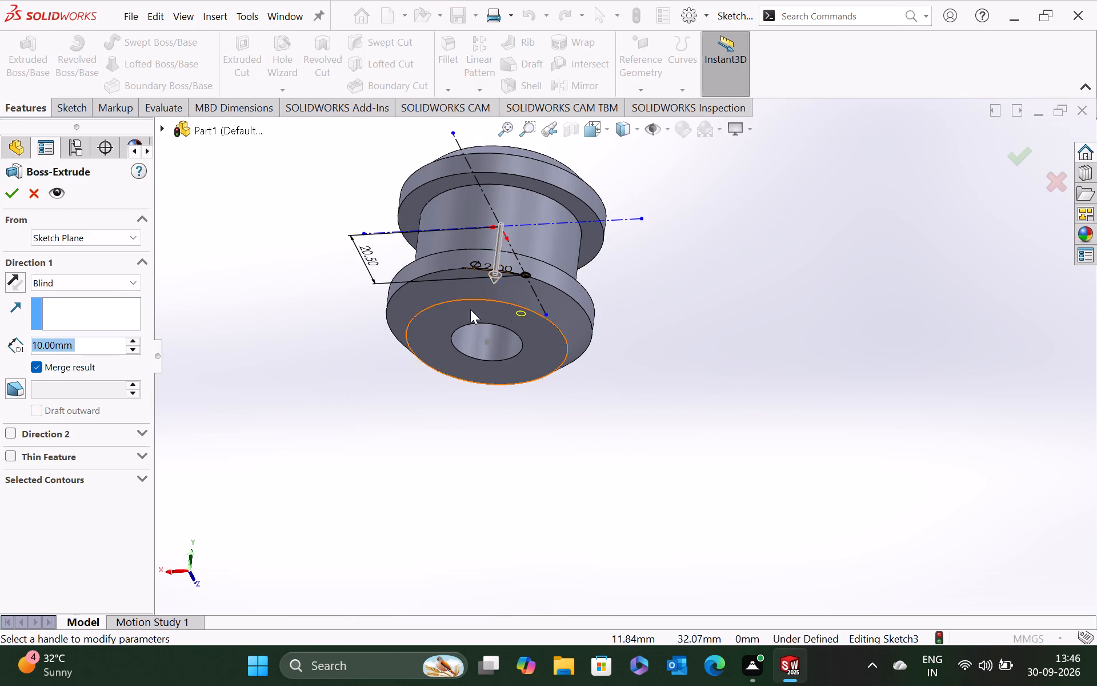
click(13, 282)
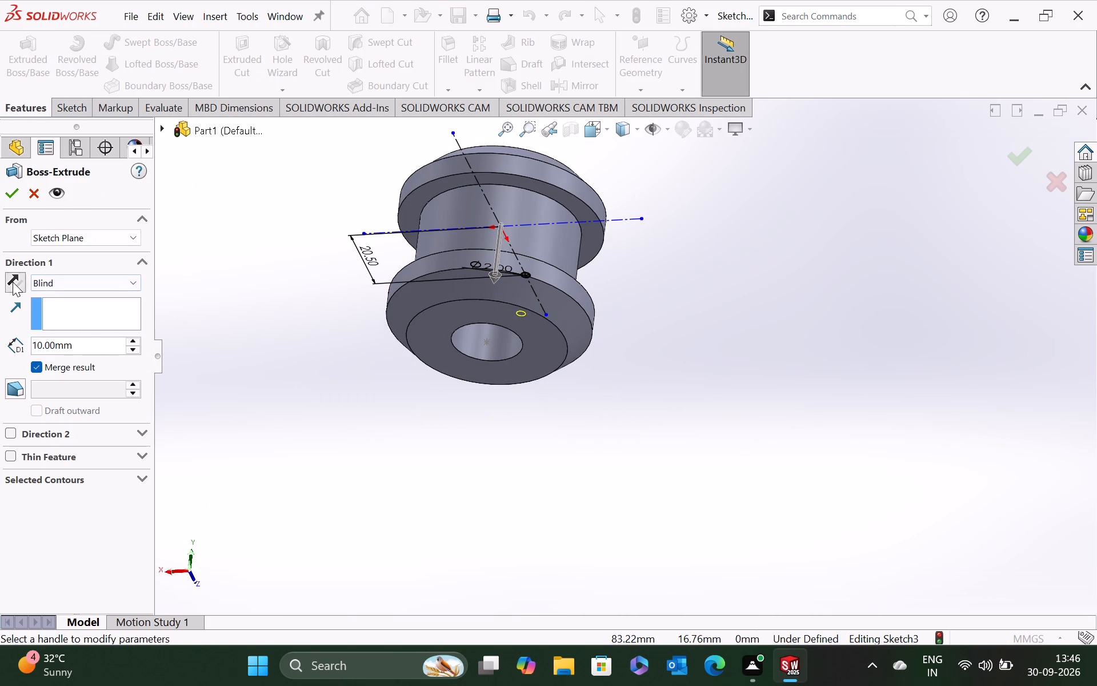
scroll(561, 254, down, 1)
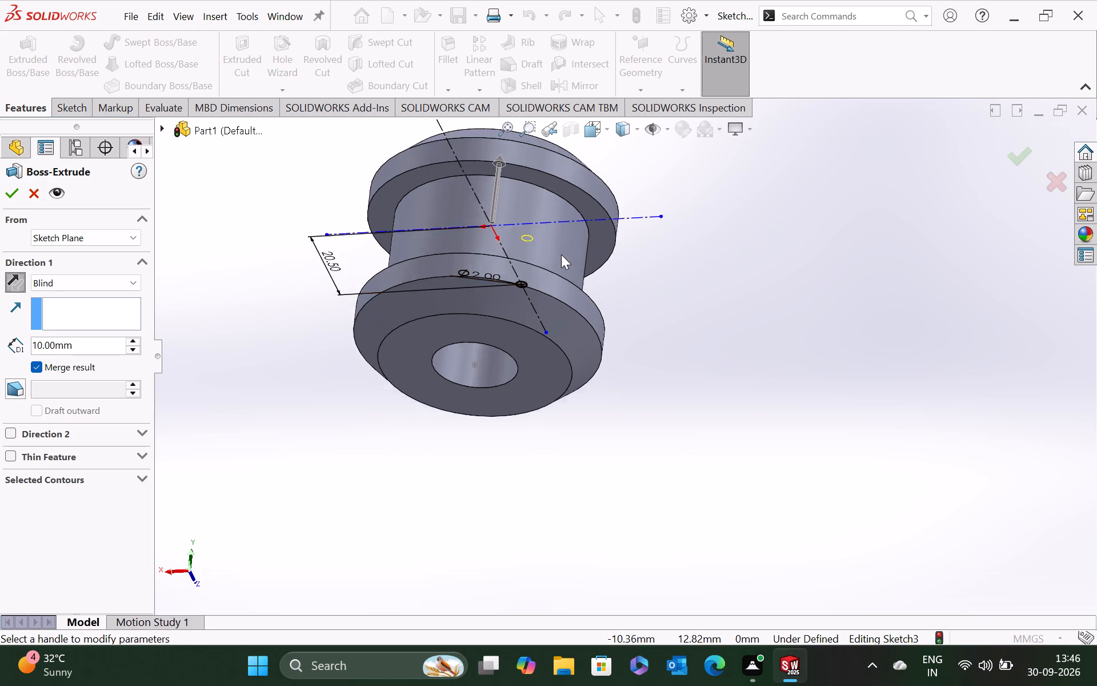
scroll(561, 254, down, 3)
middle_drag(696, 296, 675, 433)
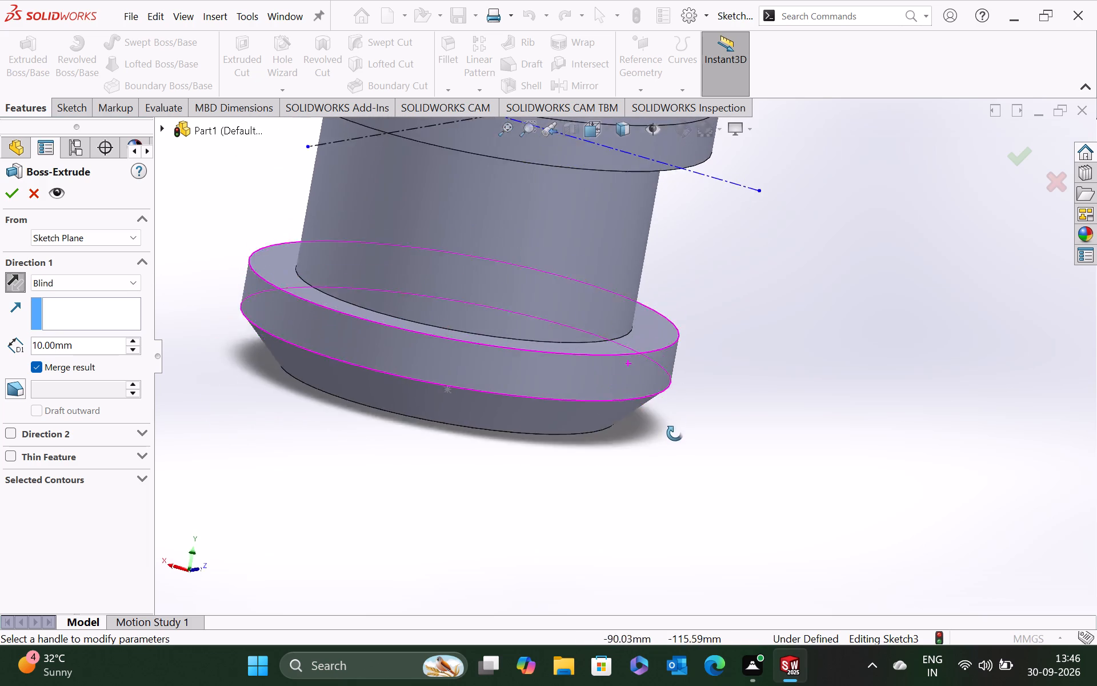
middle_drag(675, 433, 670, 343)
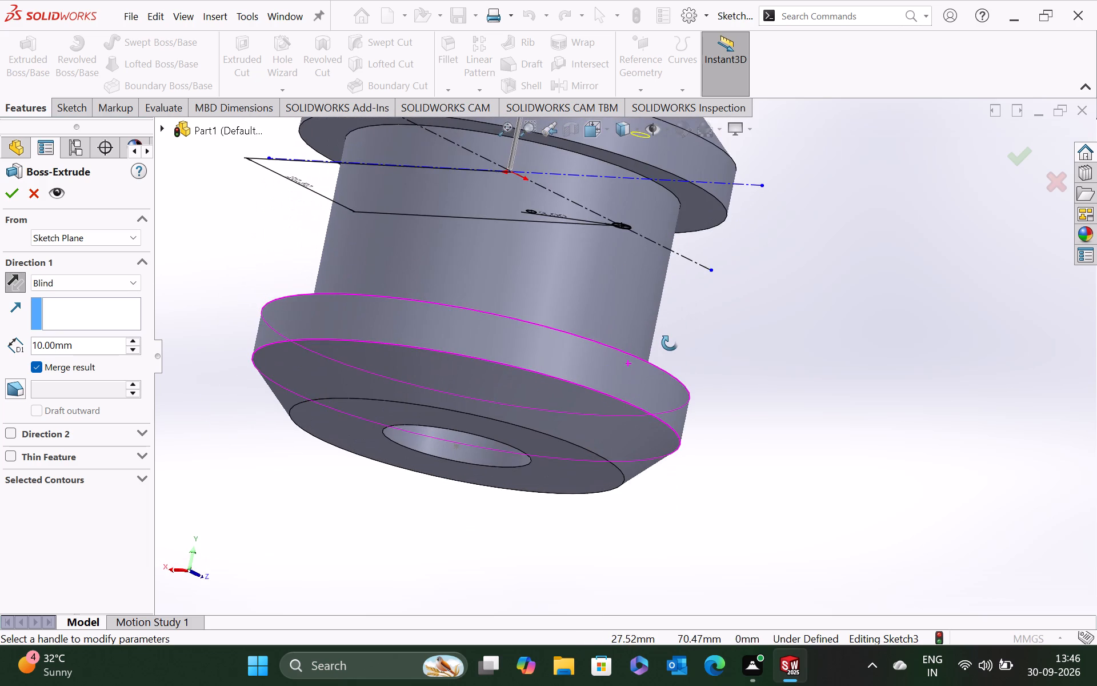
middle_drag(670, 343, 699, 352)
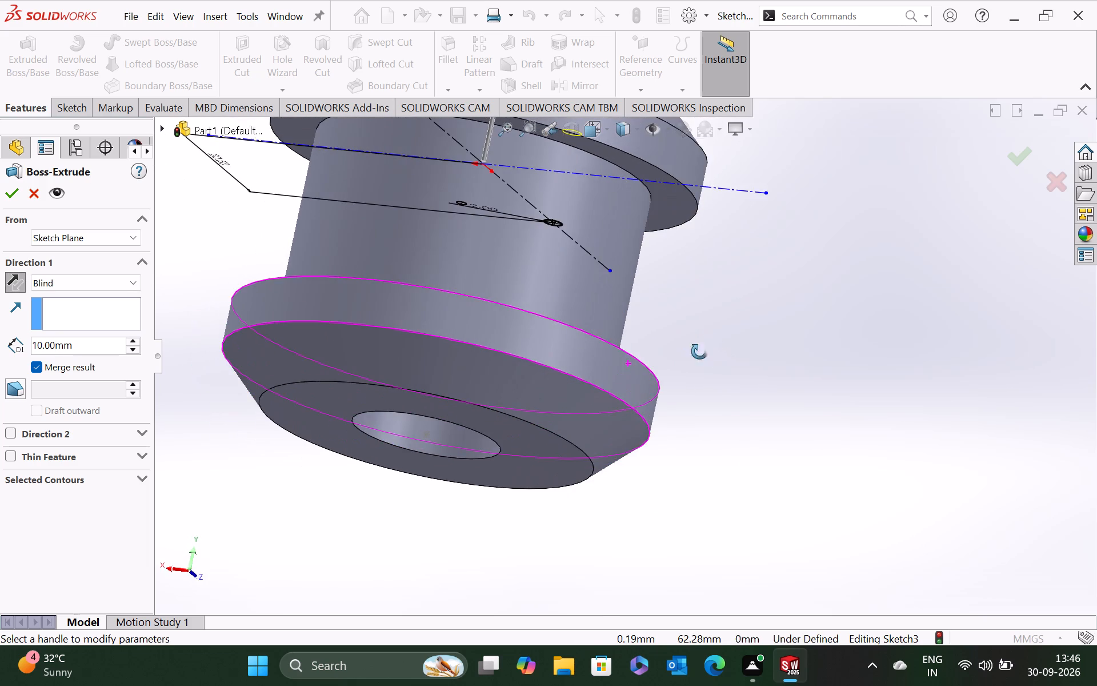
middle_drag(699, 352, 931, 452)
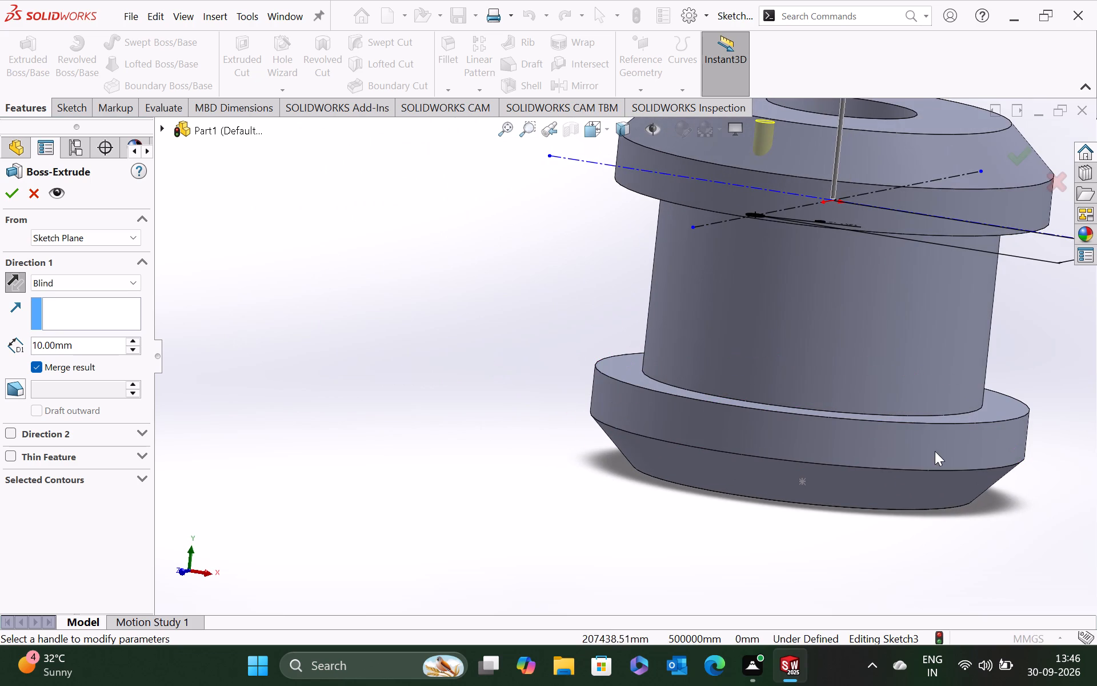
click(14, 275)
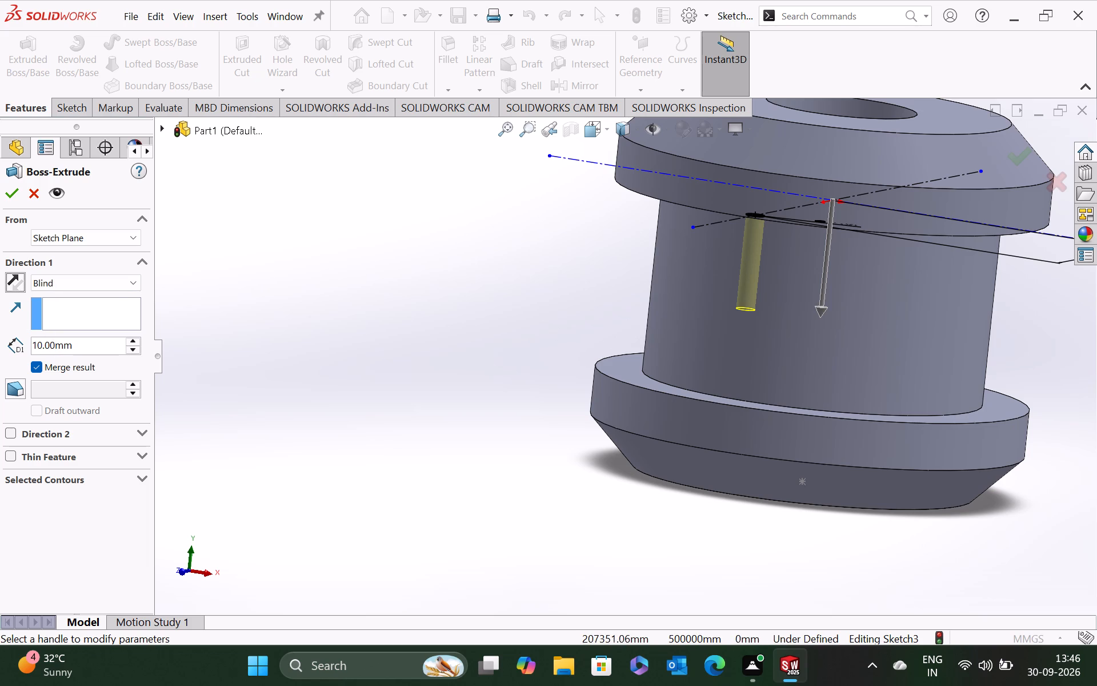
drag(74, 348, 18, 358)
text(20)
key(Return)
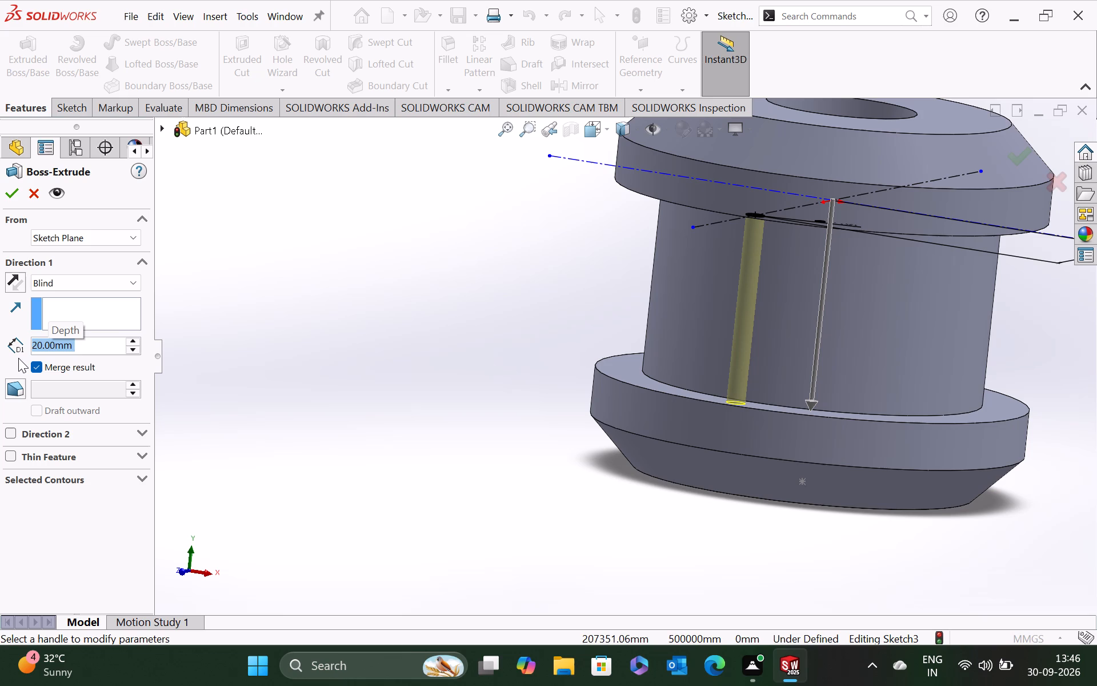
click(13, 196)
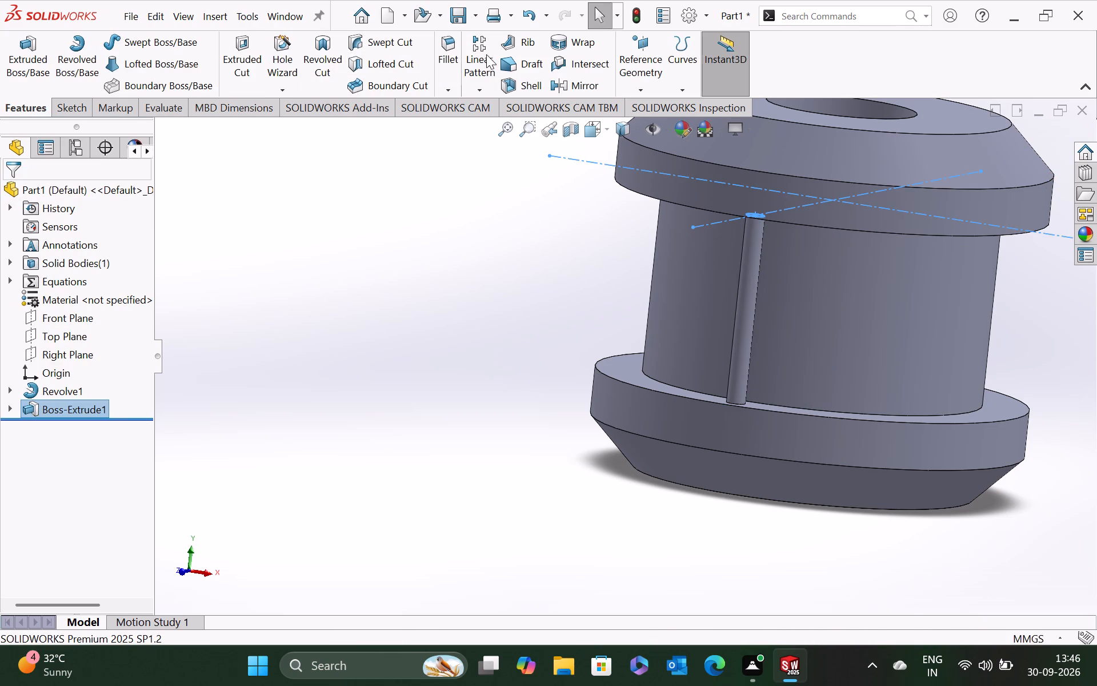
Start a circular pattern of the extruded rod, using the circular edge of the spool's bore as the rotation reference.
click(484, 89)
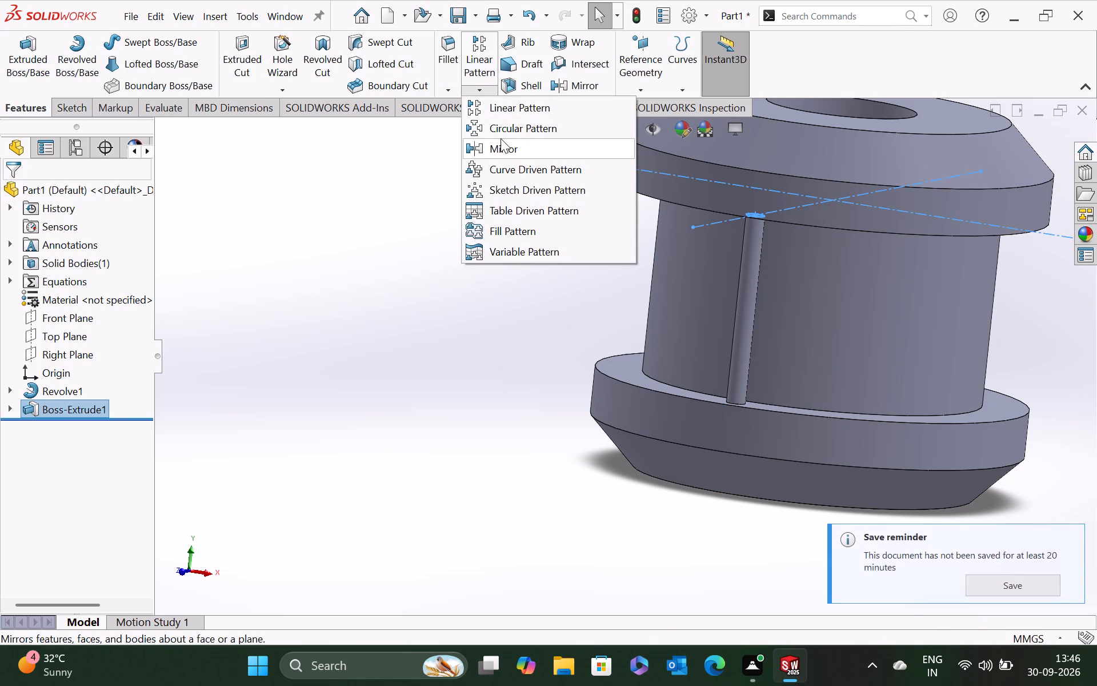
click(506, 130)
click(747, 308)
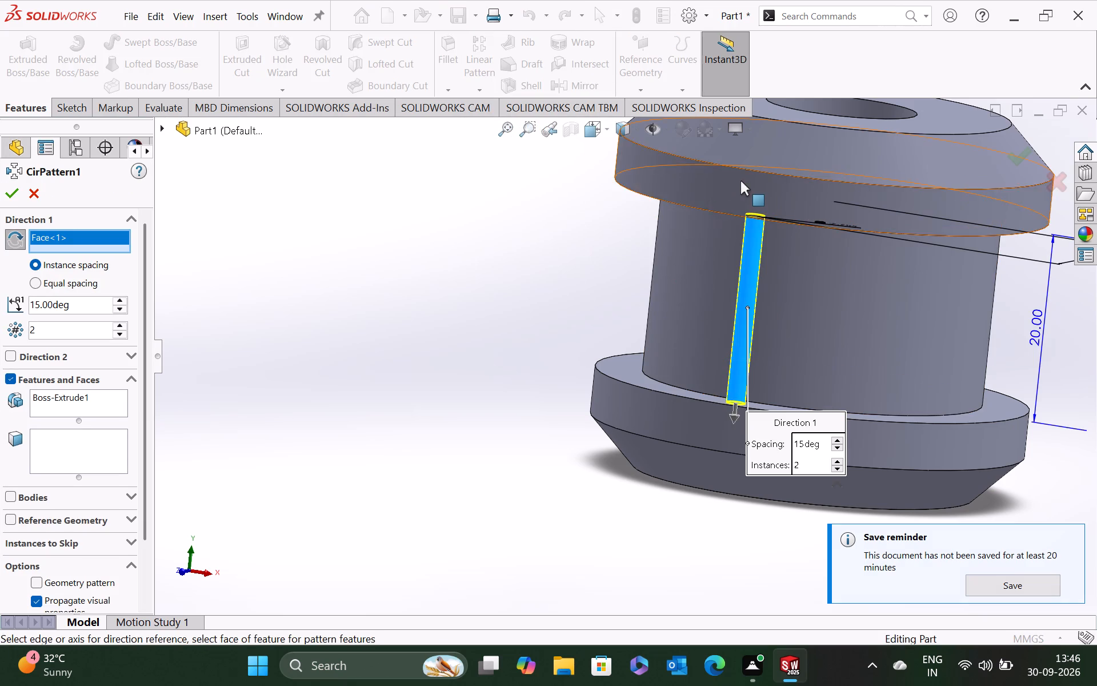
right_click(91, 236)
click(114, 264)
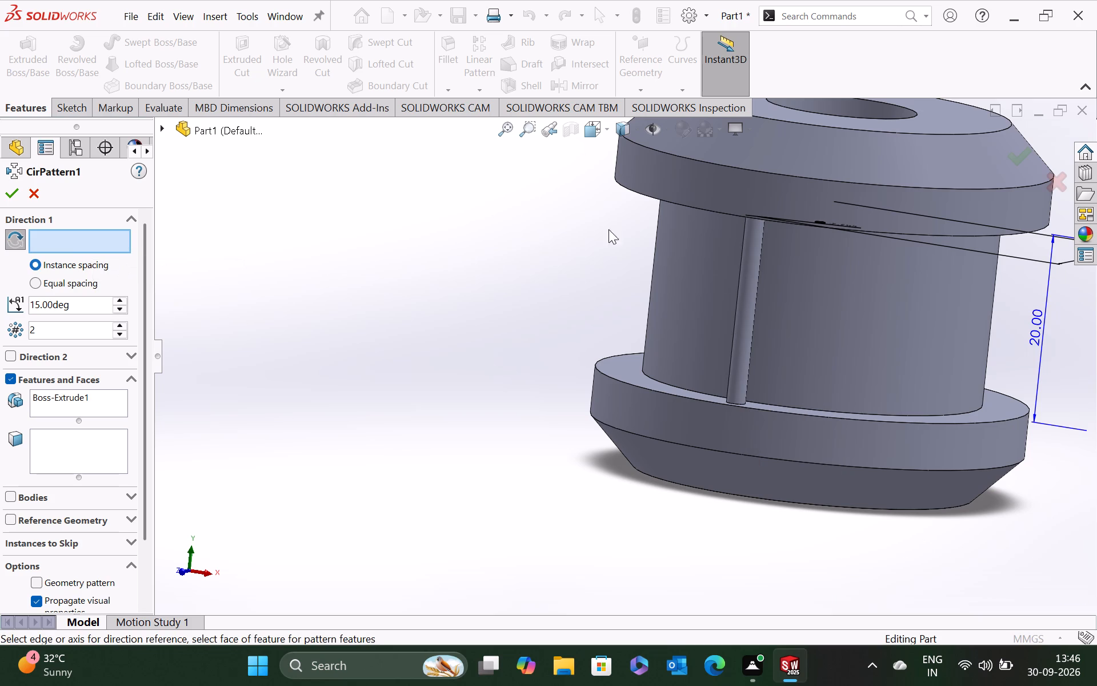
middle_drag(544, 265, 498, 344)
scroll(498, 344, up, 1)
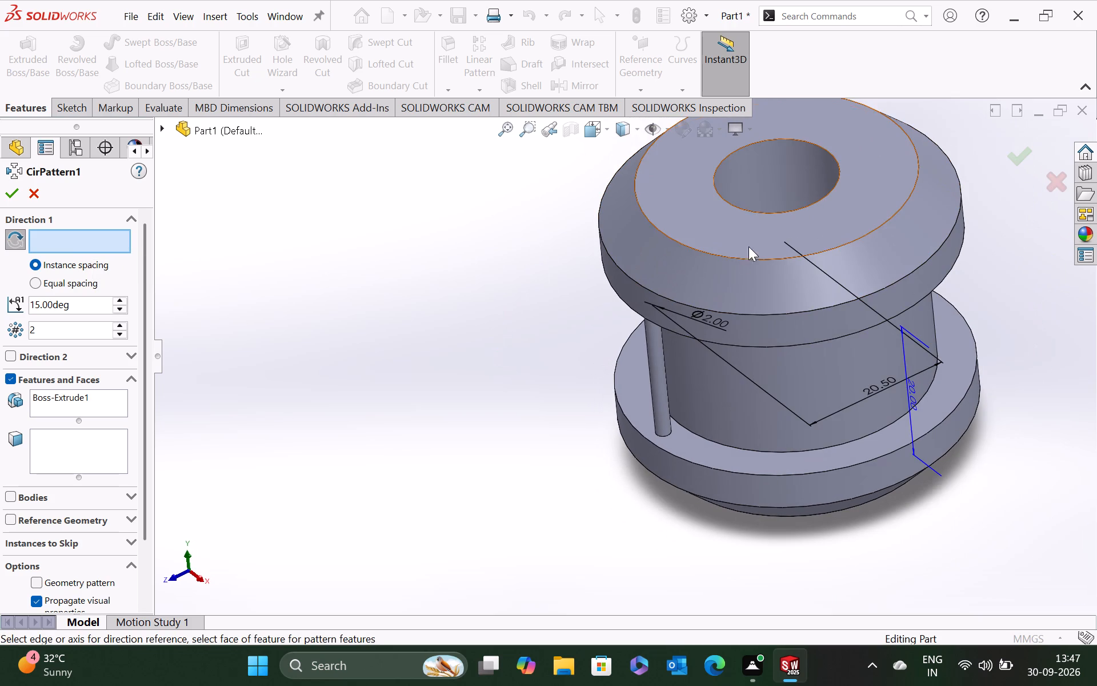
click(754, 210)
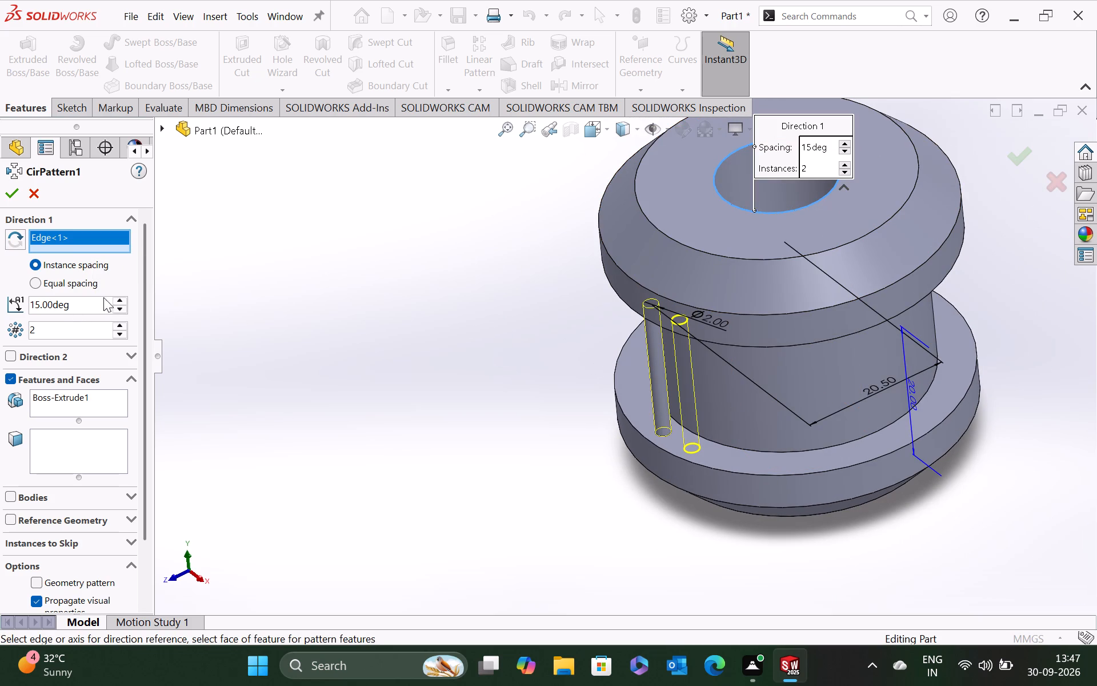
Set the circular pattern to 30 instances with equal spacing over 360° and create it.
drag(94, 306, 16, 295)
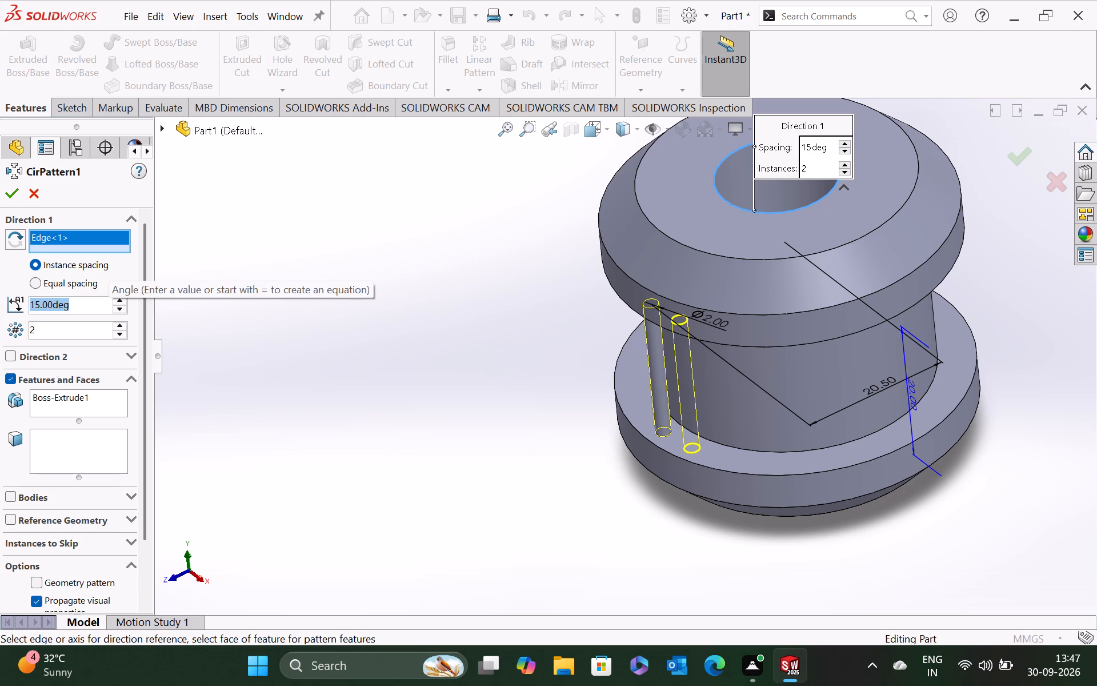
text(360)
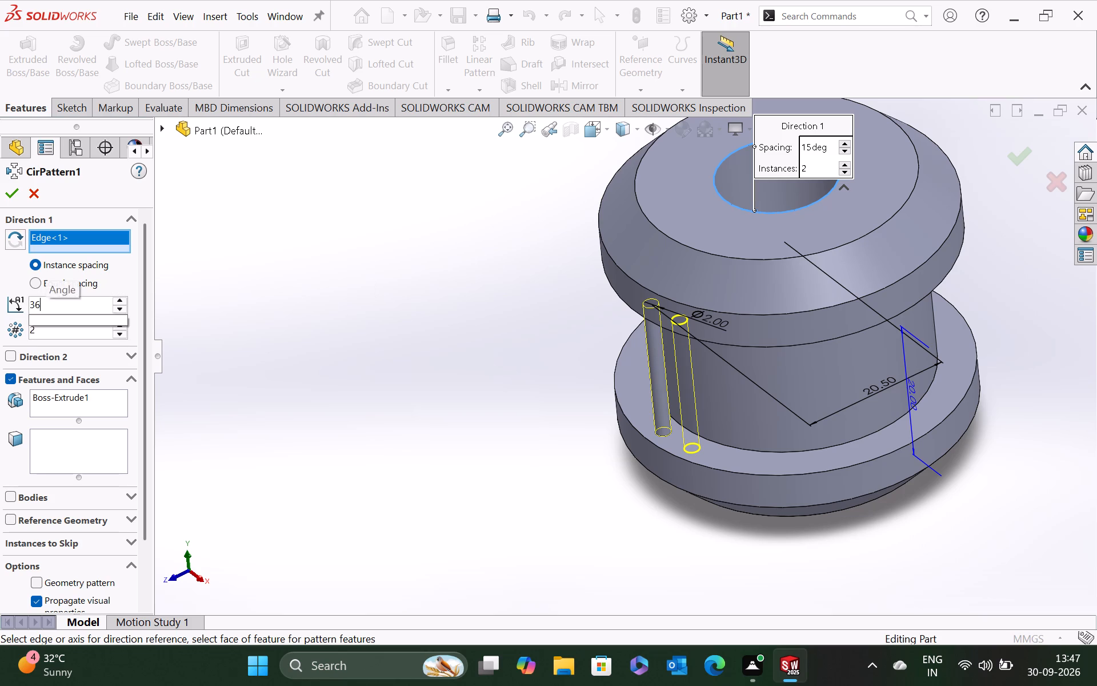
key(Return)
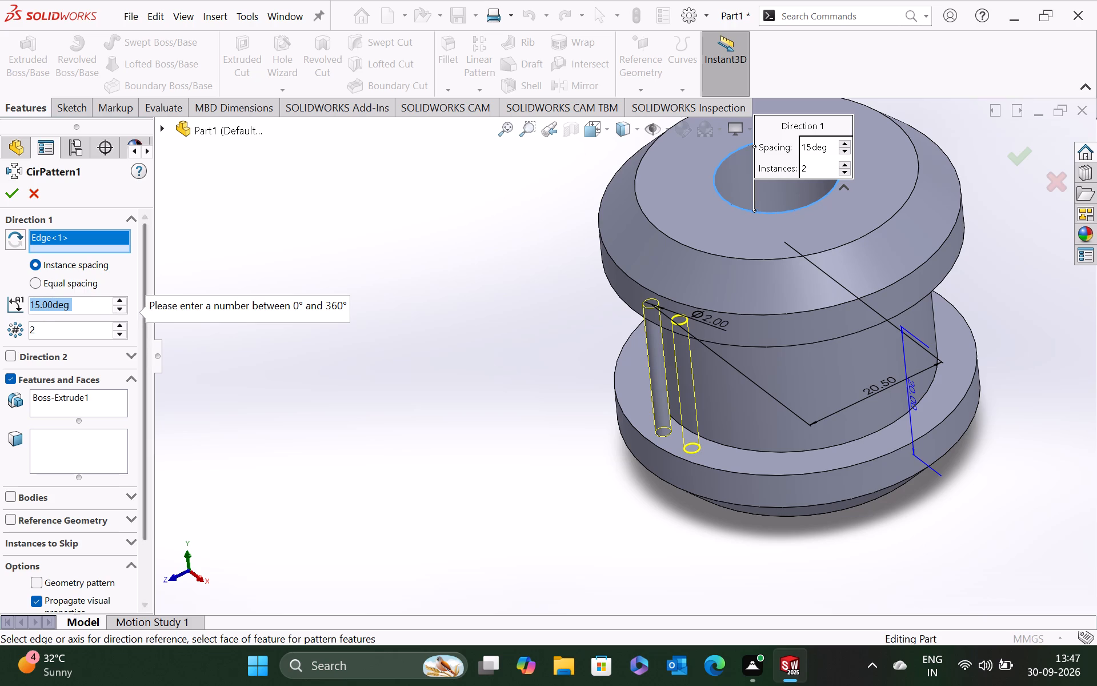
drag(48, 332, 31, 336)
drag(42, 327, 29, 330)
text(30)
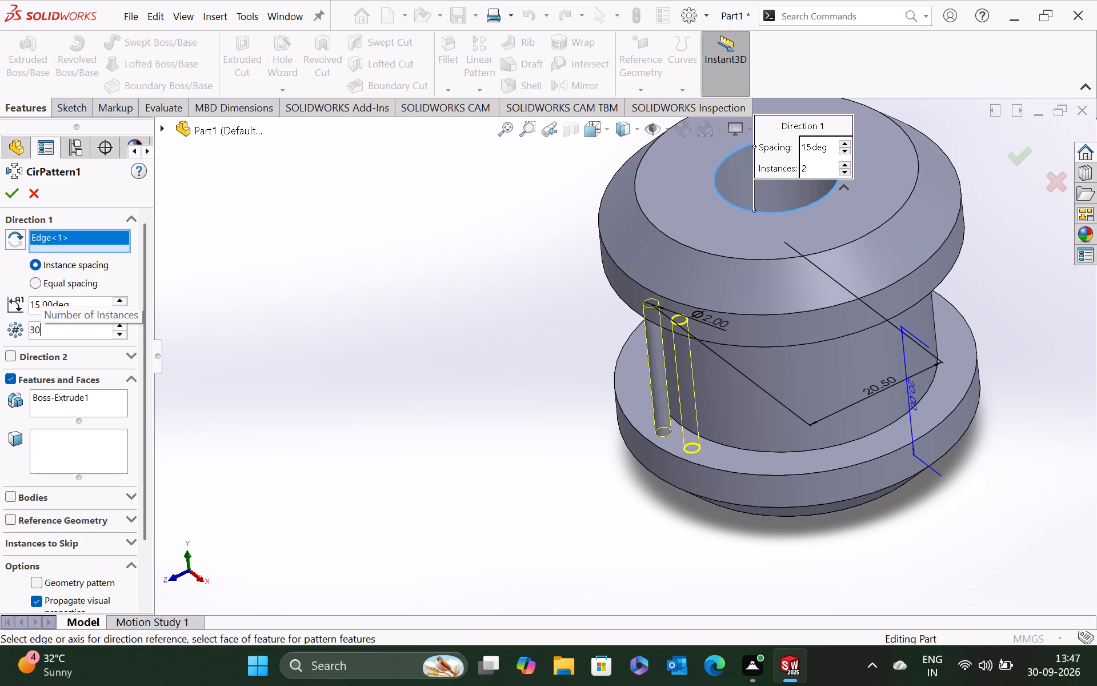
key(Return)
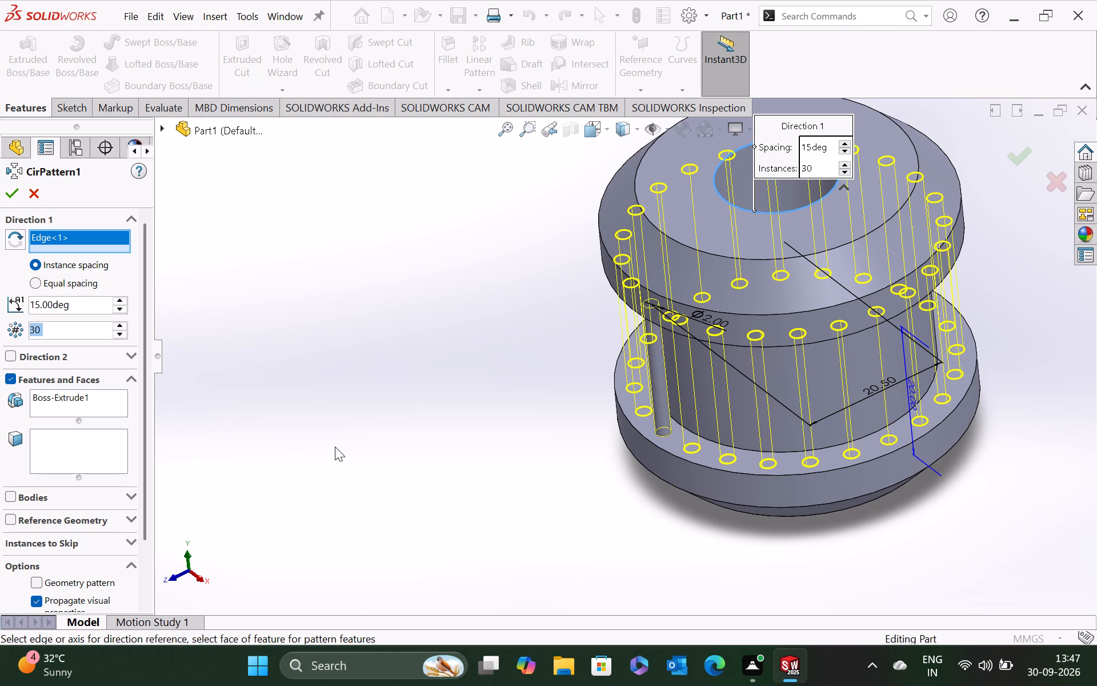
middle_drag(478, 462, 523, 409)
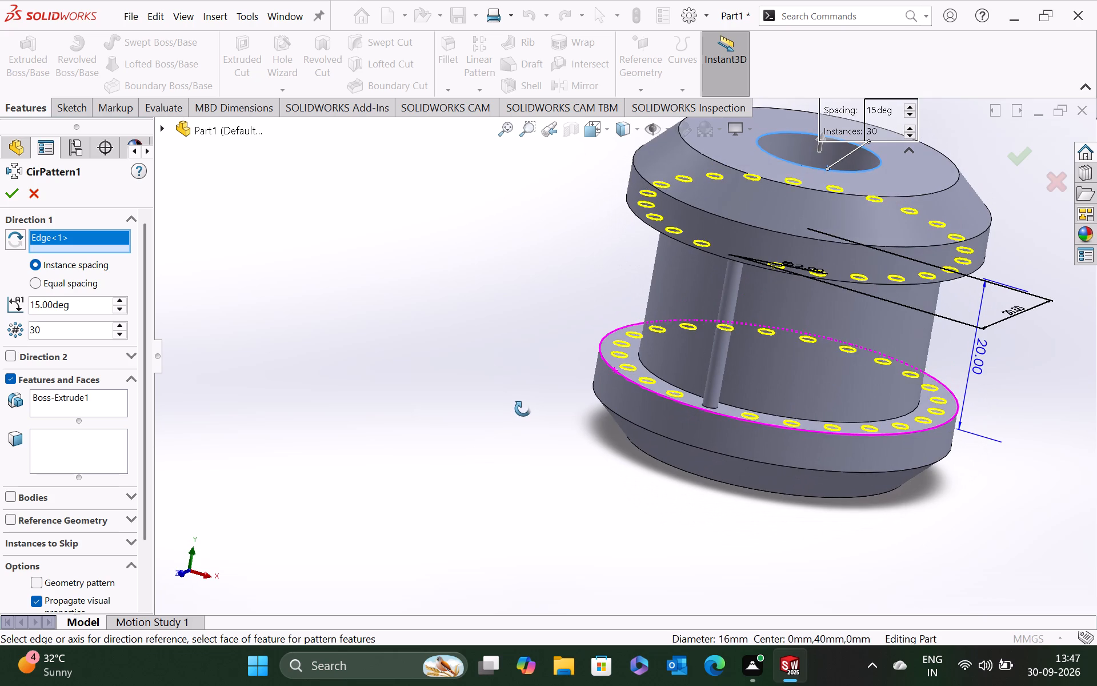
middle_drag(523, 409, 523, 408)
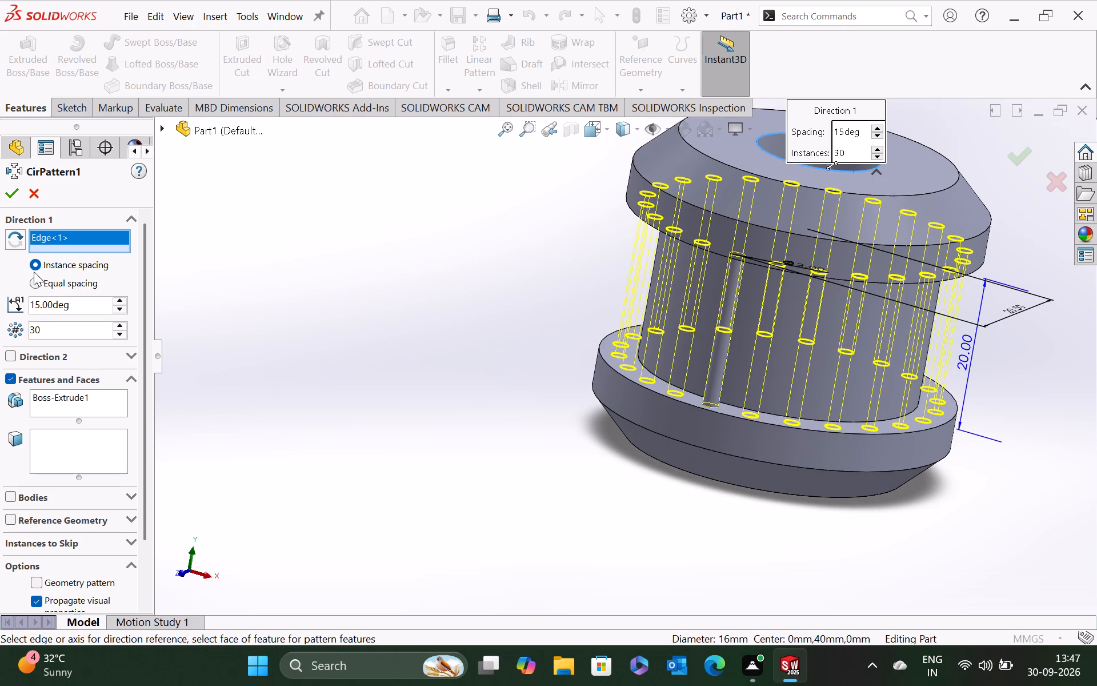
click(33, 286)
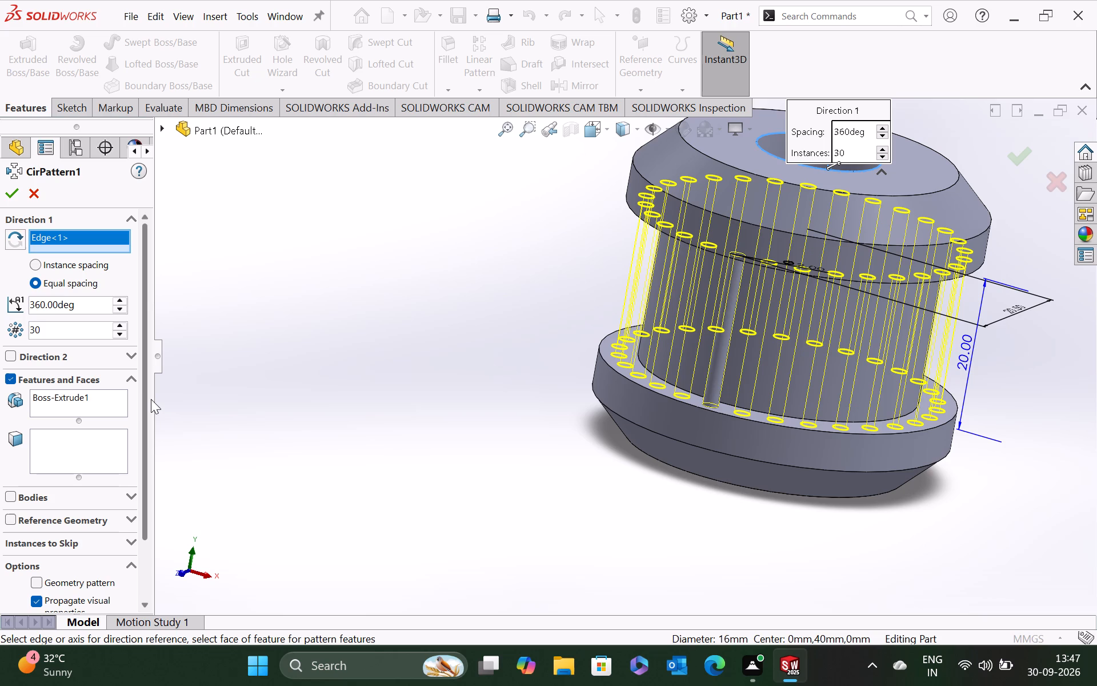
click(10, 192)
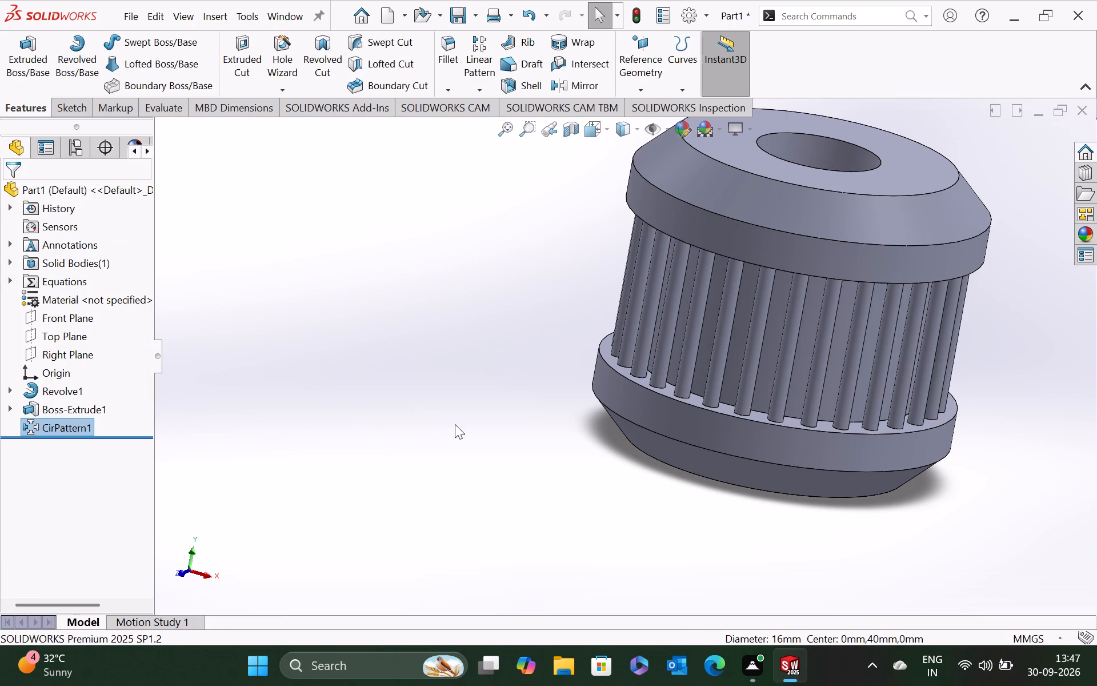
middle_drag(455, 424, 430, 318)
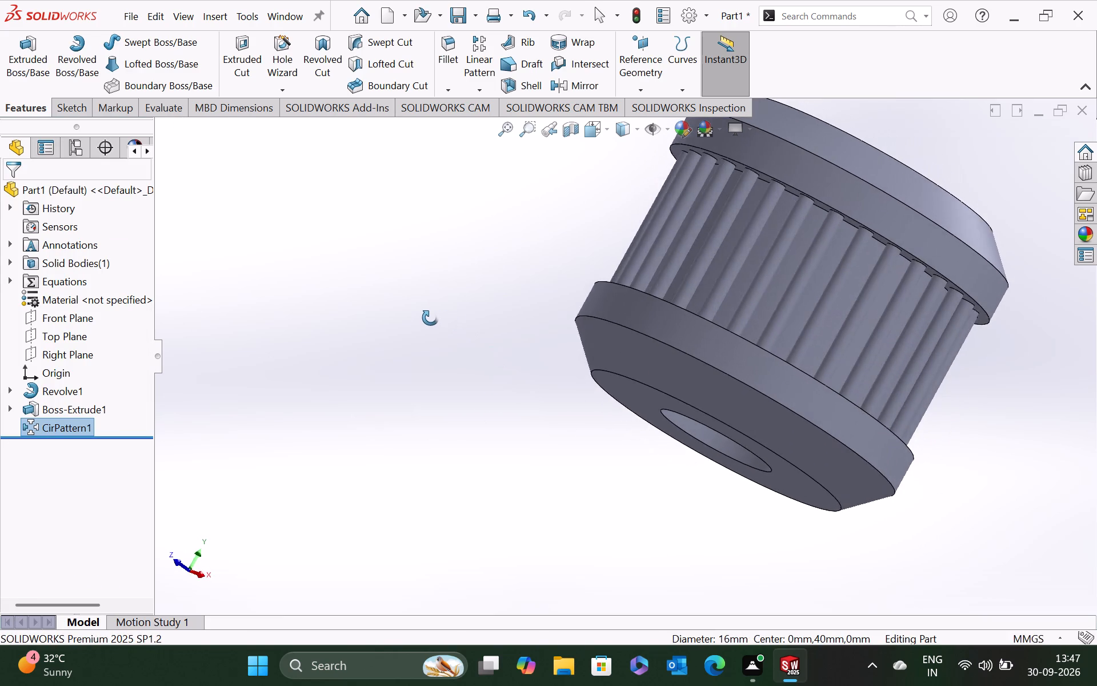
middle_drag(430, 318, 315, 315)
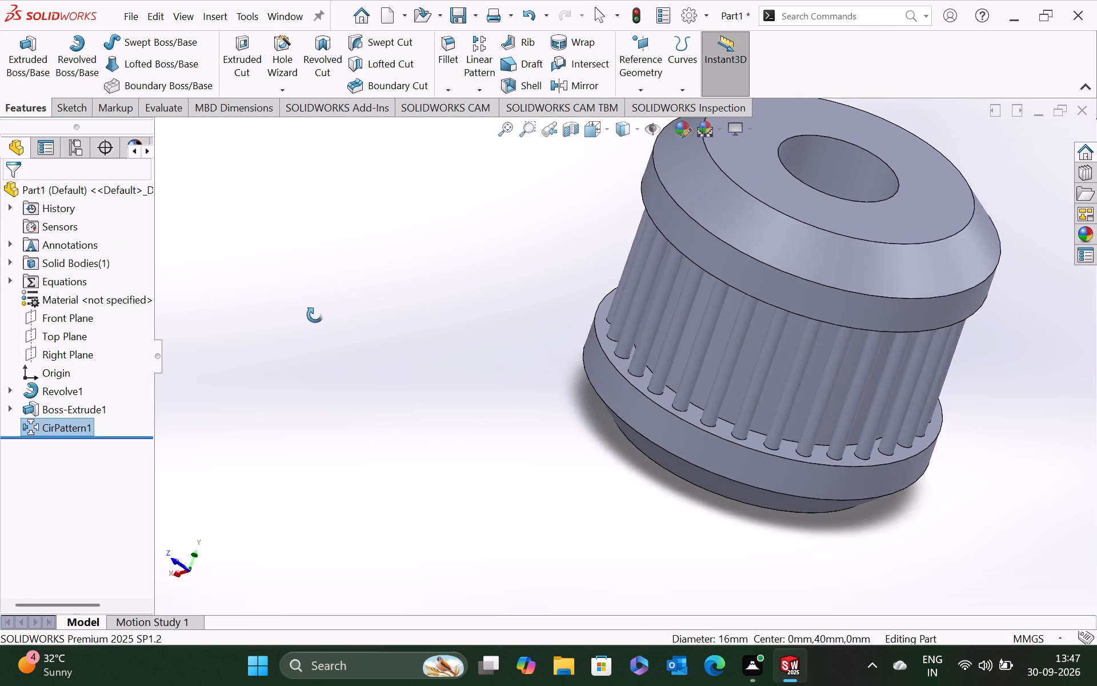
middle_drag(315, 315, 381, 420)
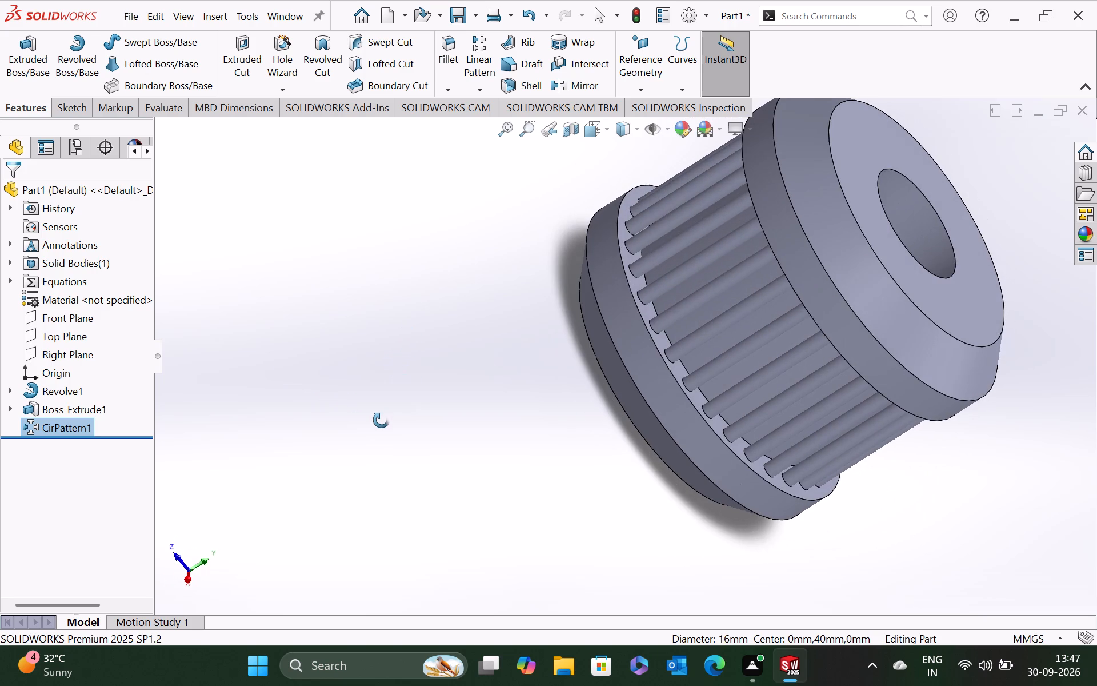
Save the finished spool as a SOLIDWORKS part named Part25 in the folder with the other numbered parts.
middle_drag(381, 420, 378, 424)
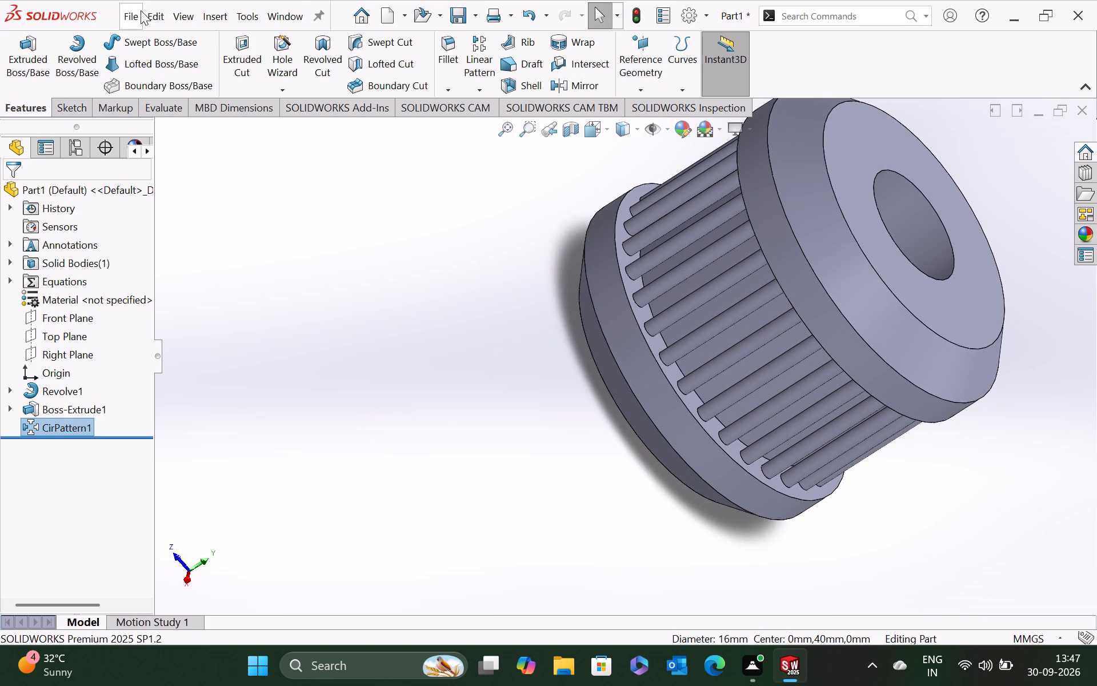
click(134, 9)
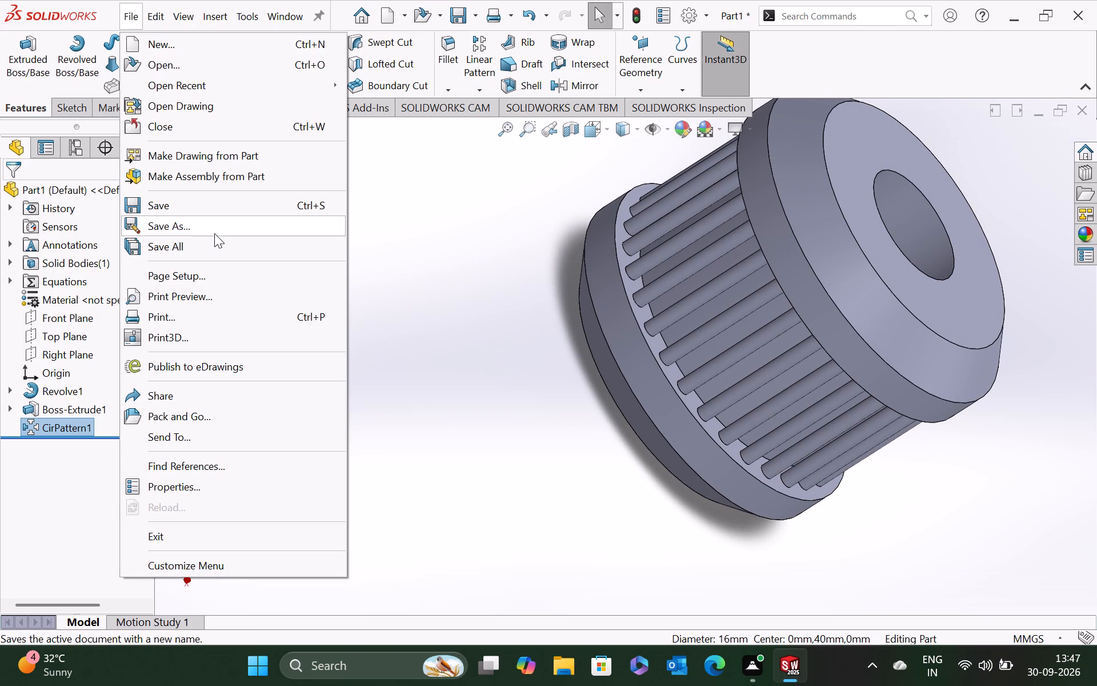
click(215, 230)
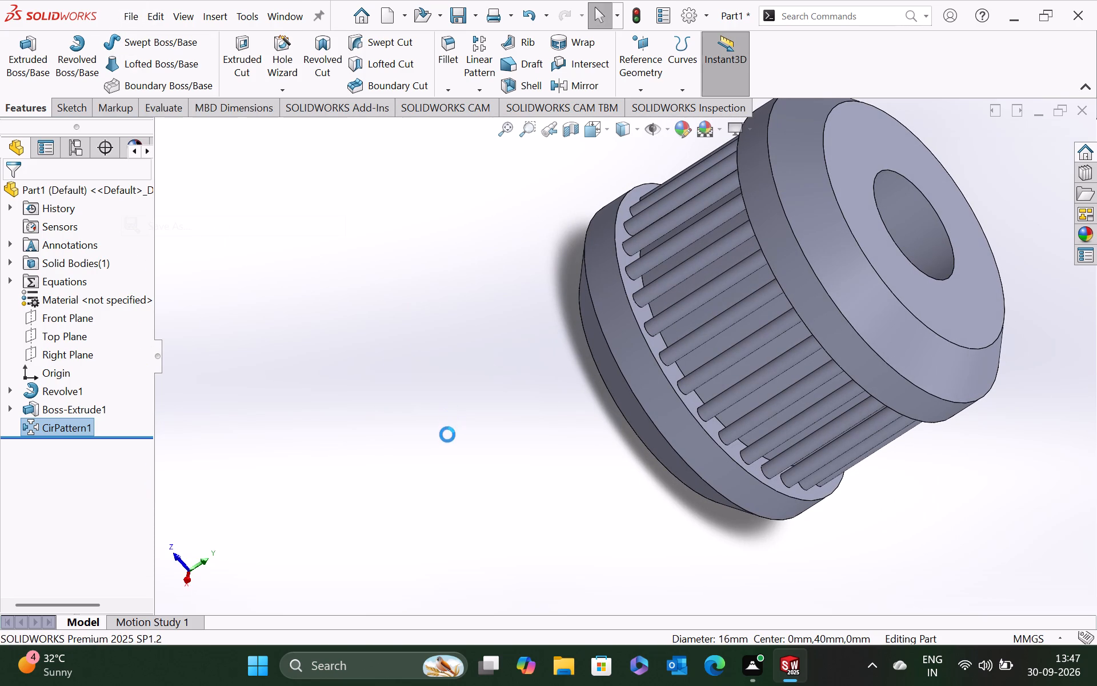
scroll(327, 186, down, 2)
scroll(326, 186, up, 1)
scroll(326, 186, down, 5)
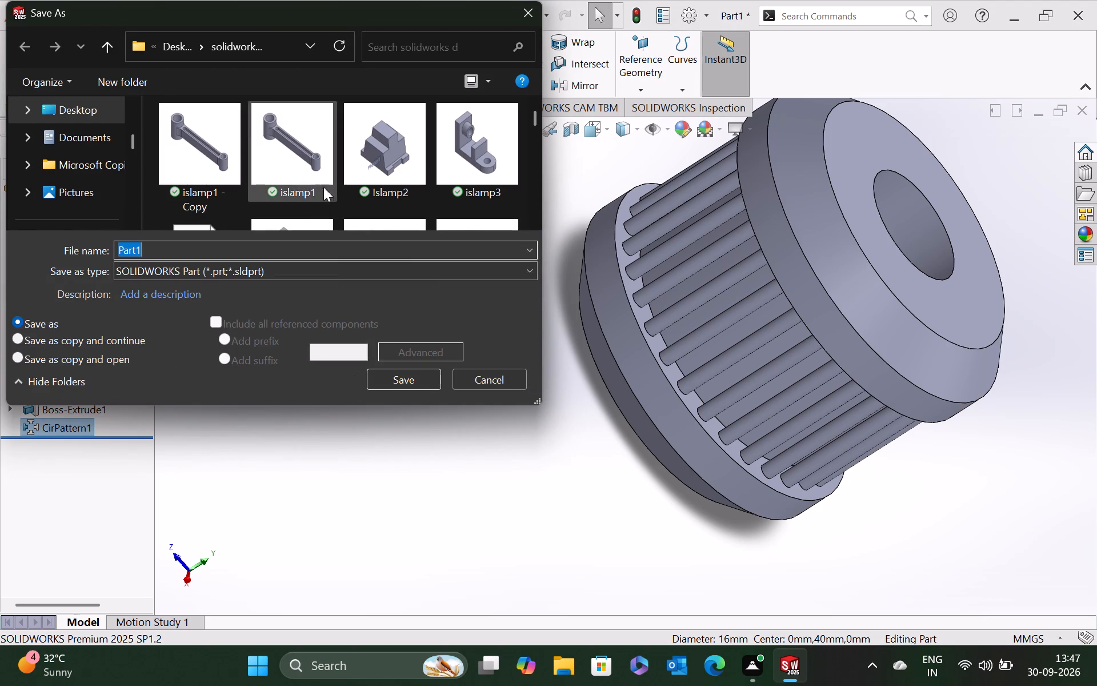
scroll(323, 187, down, 15)
scroll(323, 181, up, 2)
scroll(323, 181, down, 11)
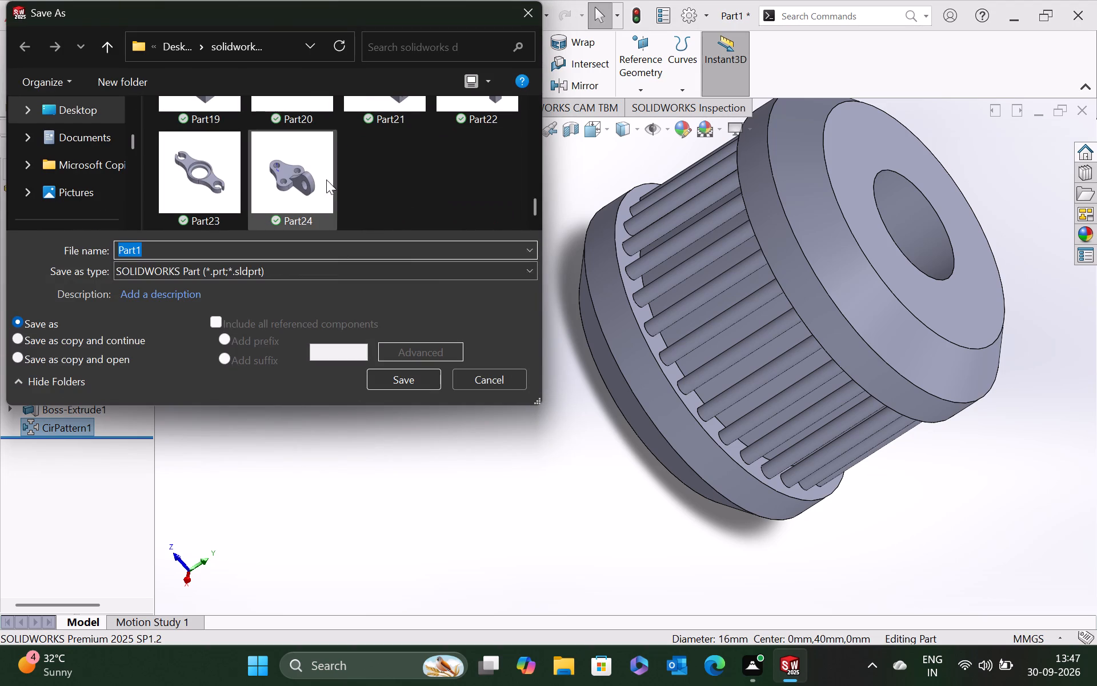
click(242, 250)
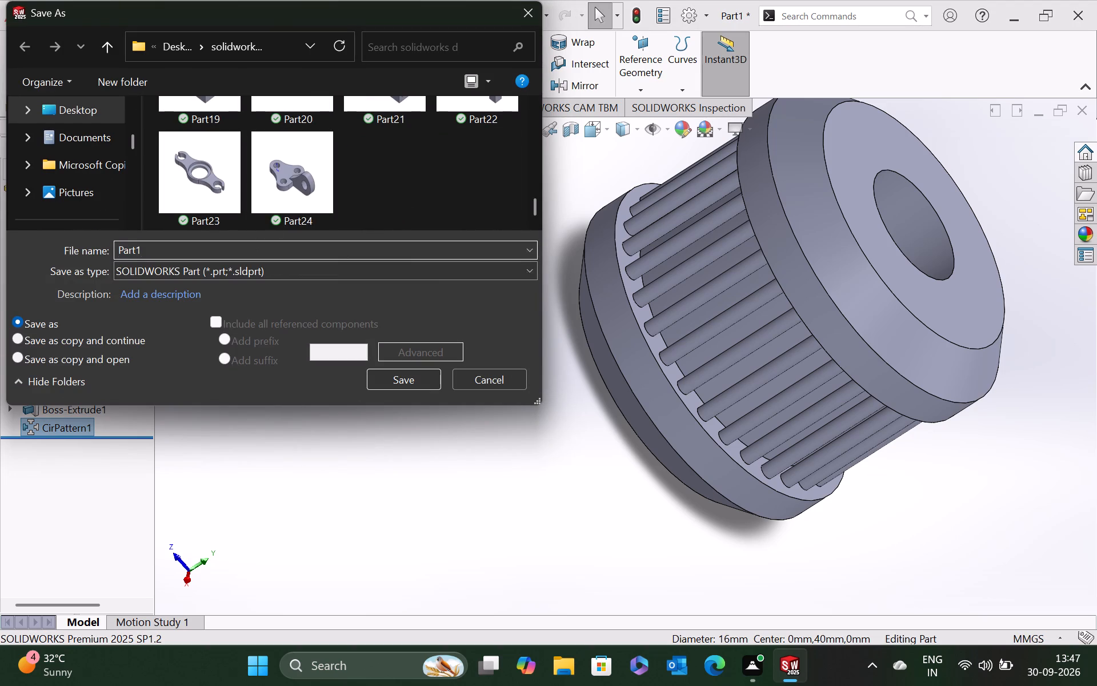
key(BackSpace)
text(25)
key(Return)
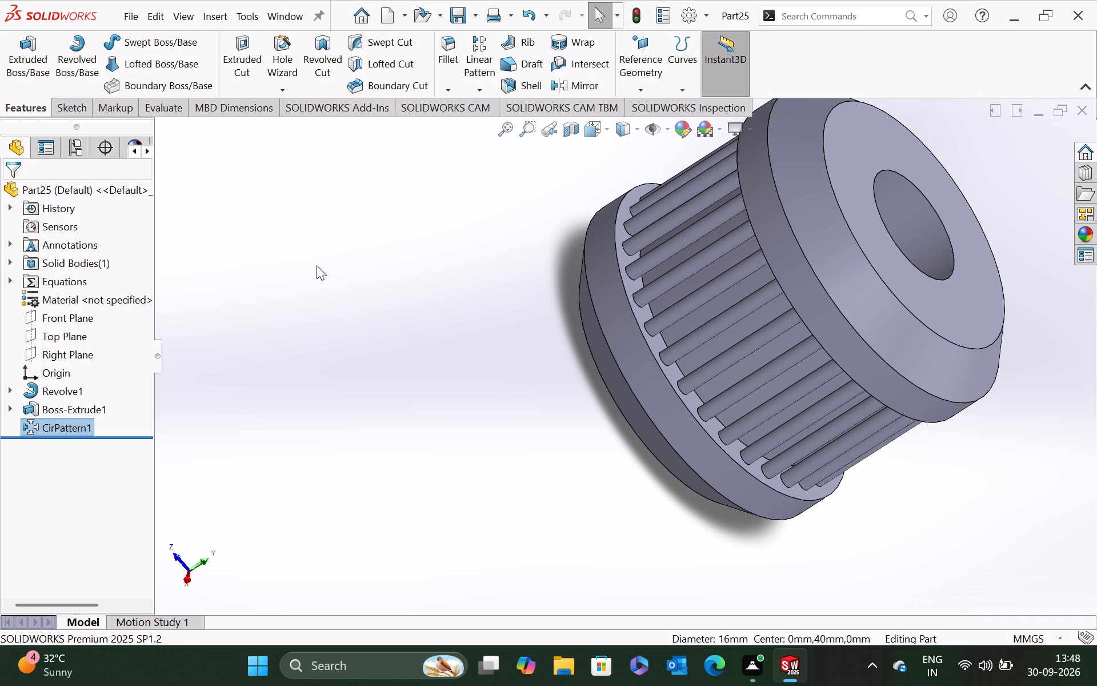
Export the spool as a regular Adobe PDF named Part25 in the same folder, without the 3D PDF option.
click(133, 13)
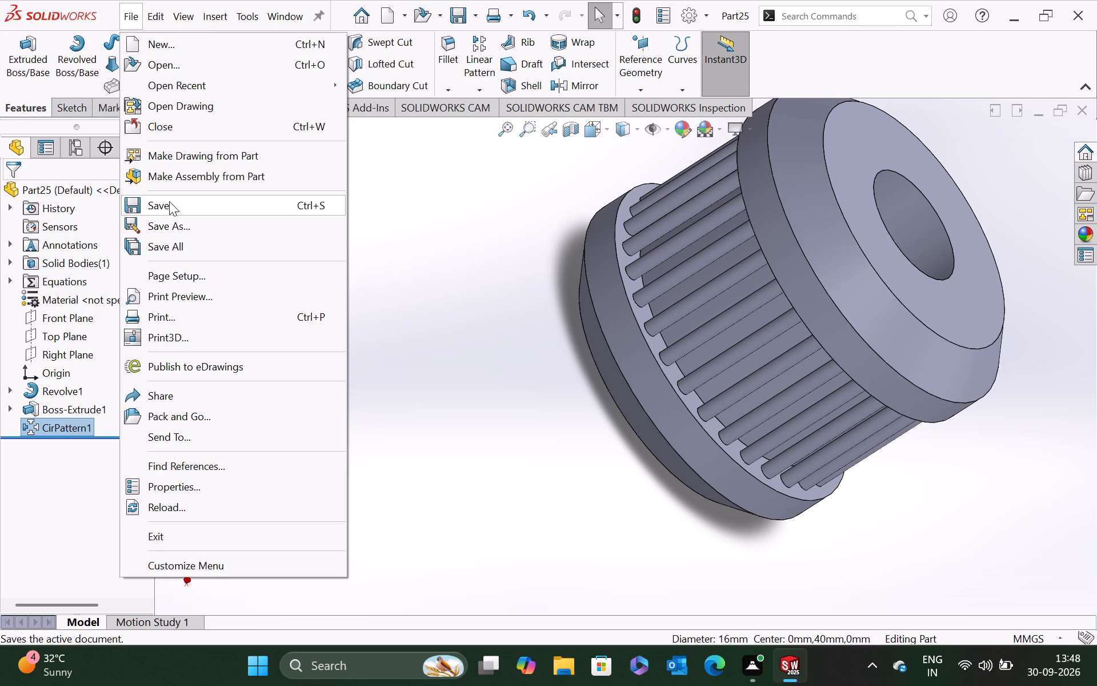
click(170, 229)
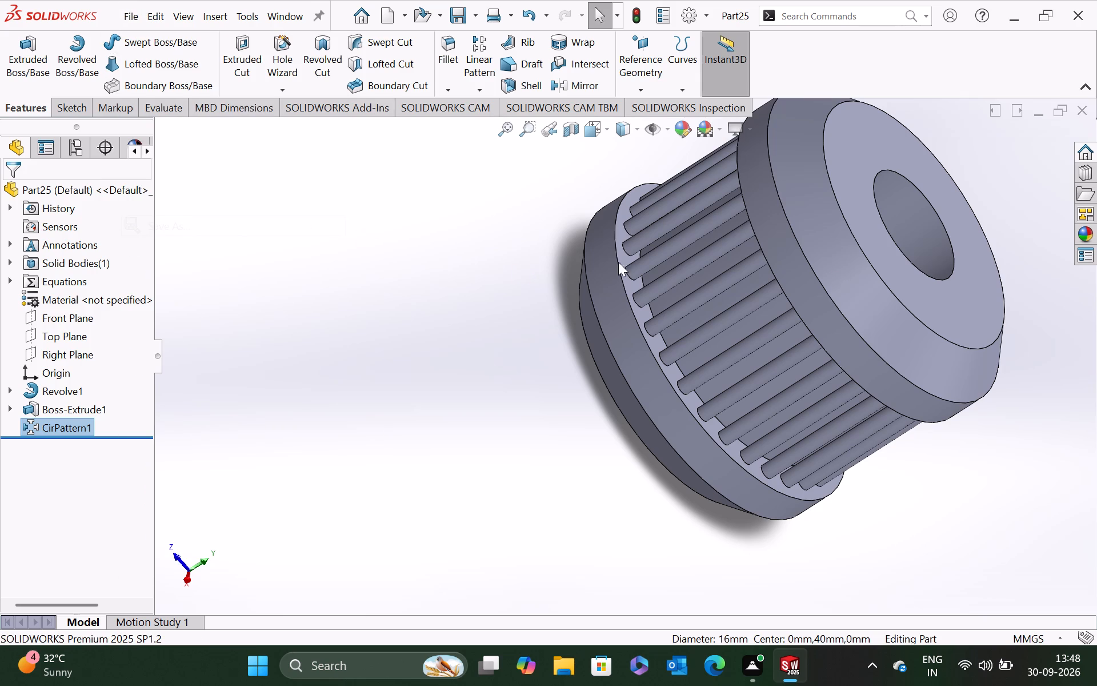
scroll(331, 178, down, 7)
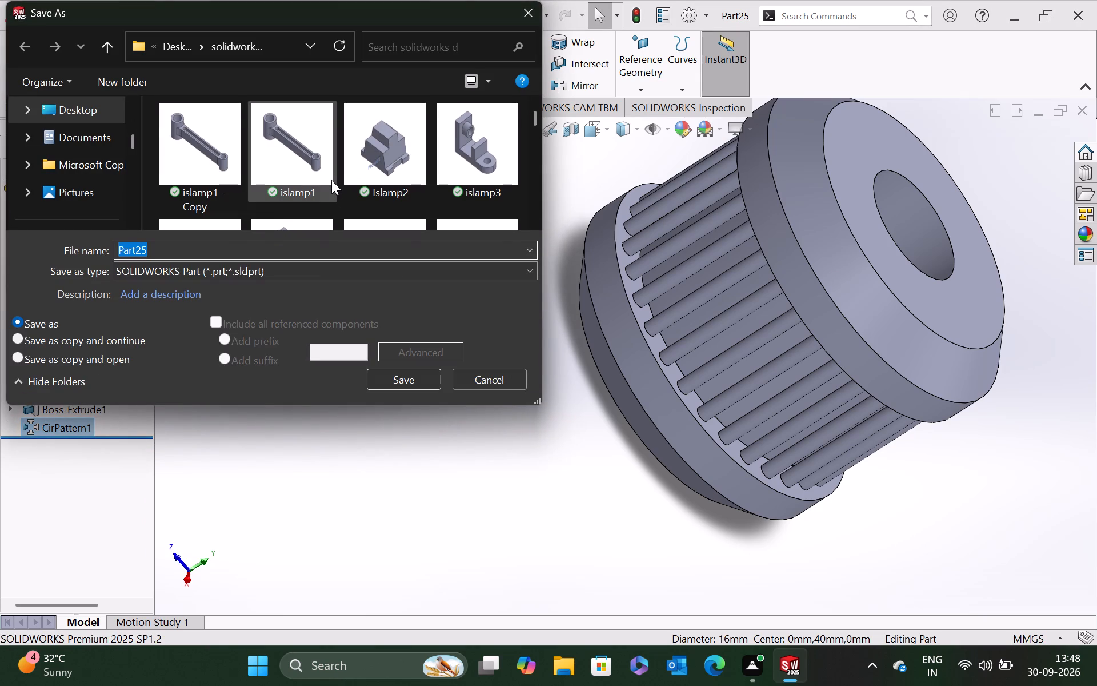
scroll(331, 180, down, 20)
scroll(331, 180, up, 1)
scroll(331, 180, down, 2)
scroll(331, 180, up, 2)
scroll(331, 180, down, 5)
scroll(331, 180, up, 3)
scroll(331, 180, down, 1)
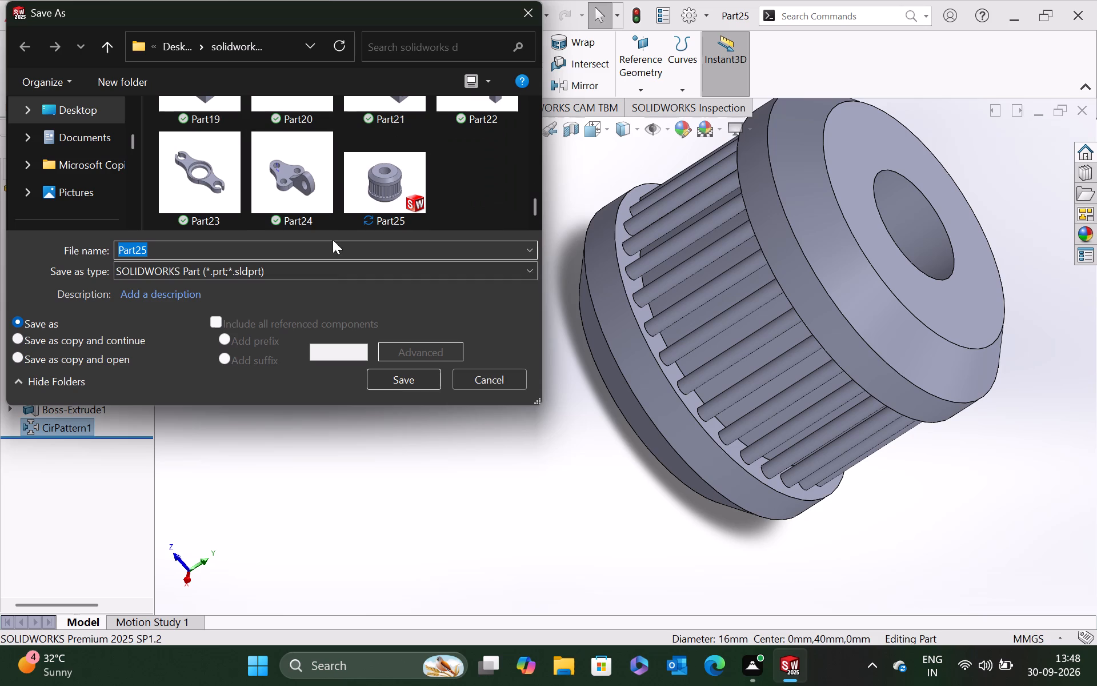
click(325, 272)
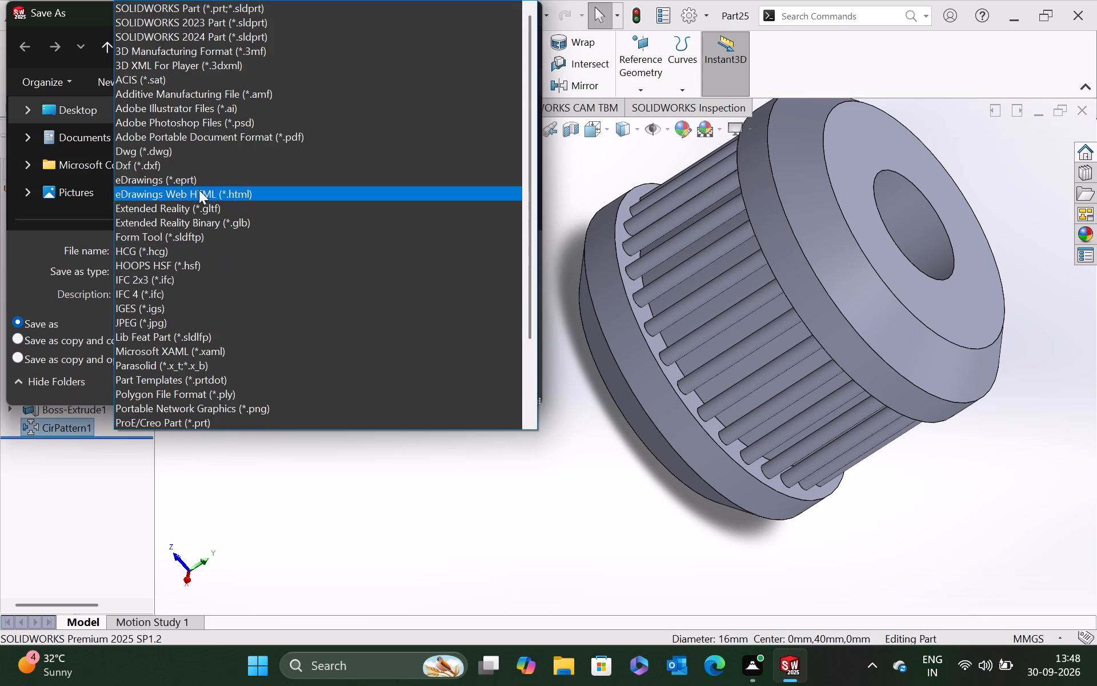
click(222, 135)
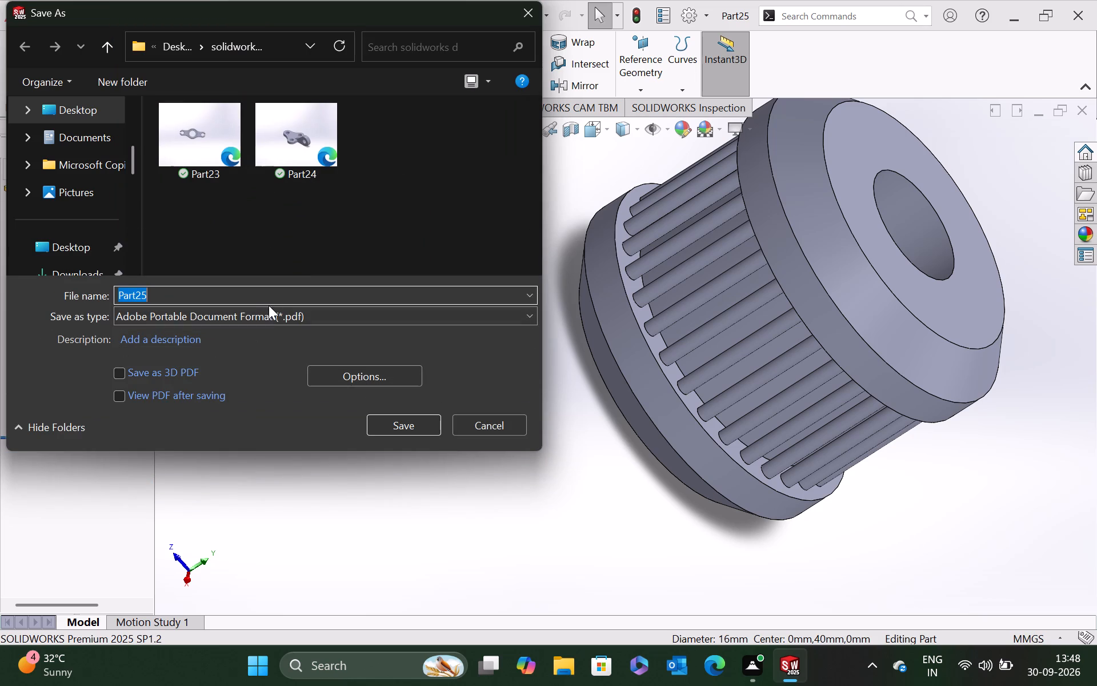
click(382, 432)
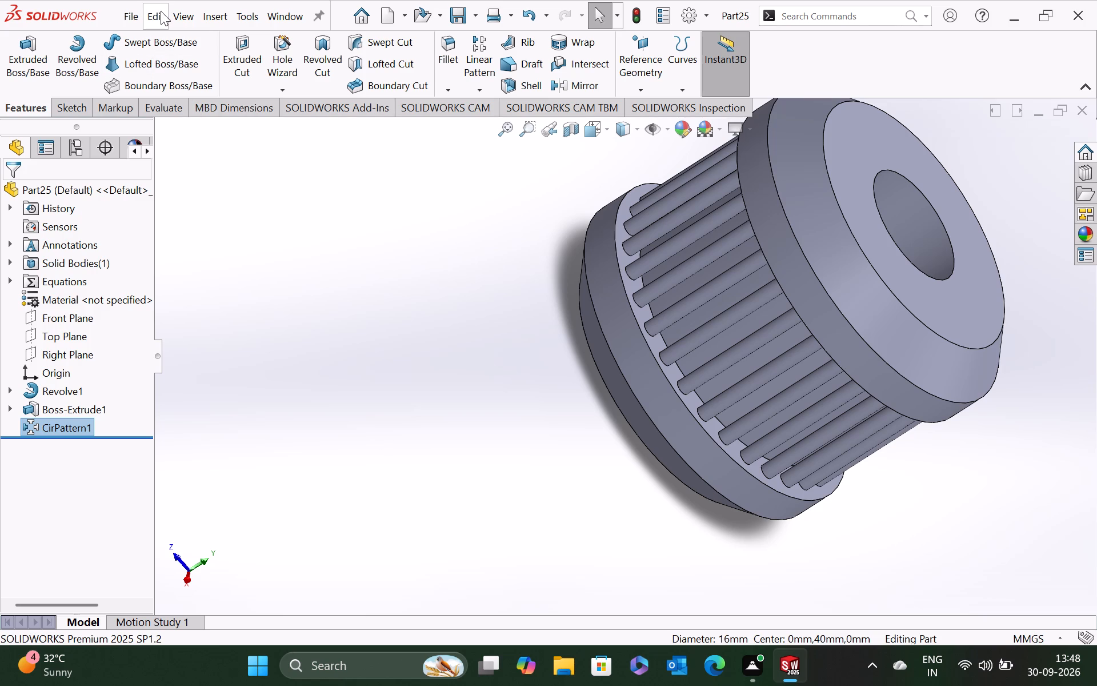
Export the spool as a PDF named Part25 with Save as 3D PDF enabled, replacing the existing file.
click(142, 17)
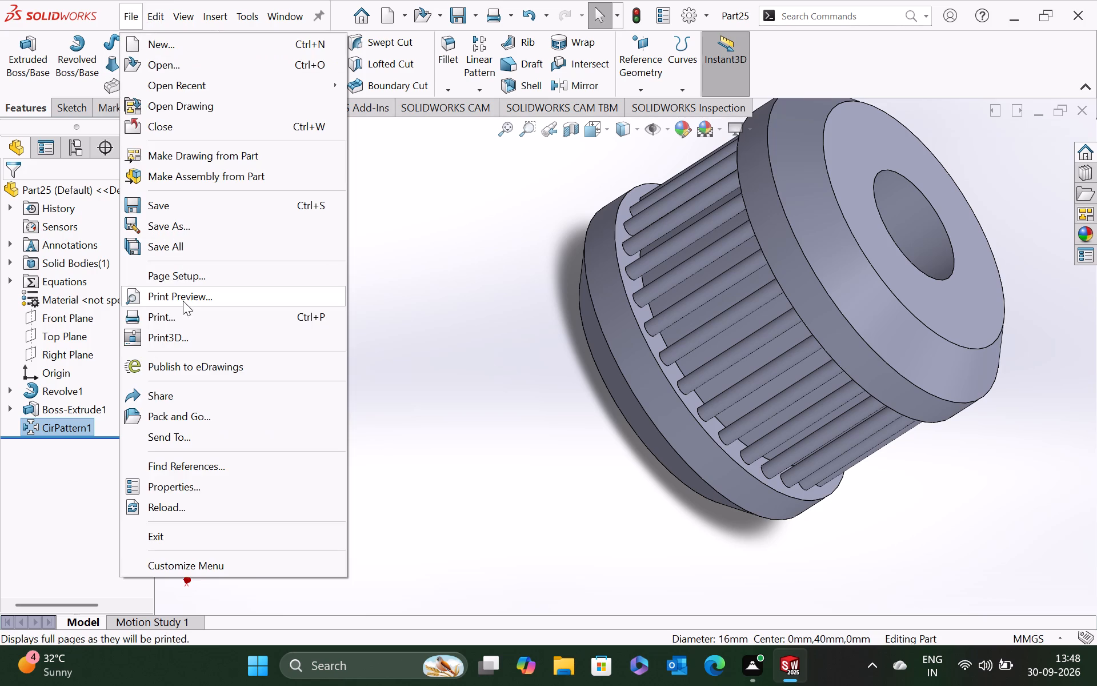
click(171, 224)
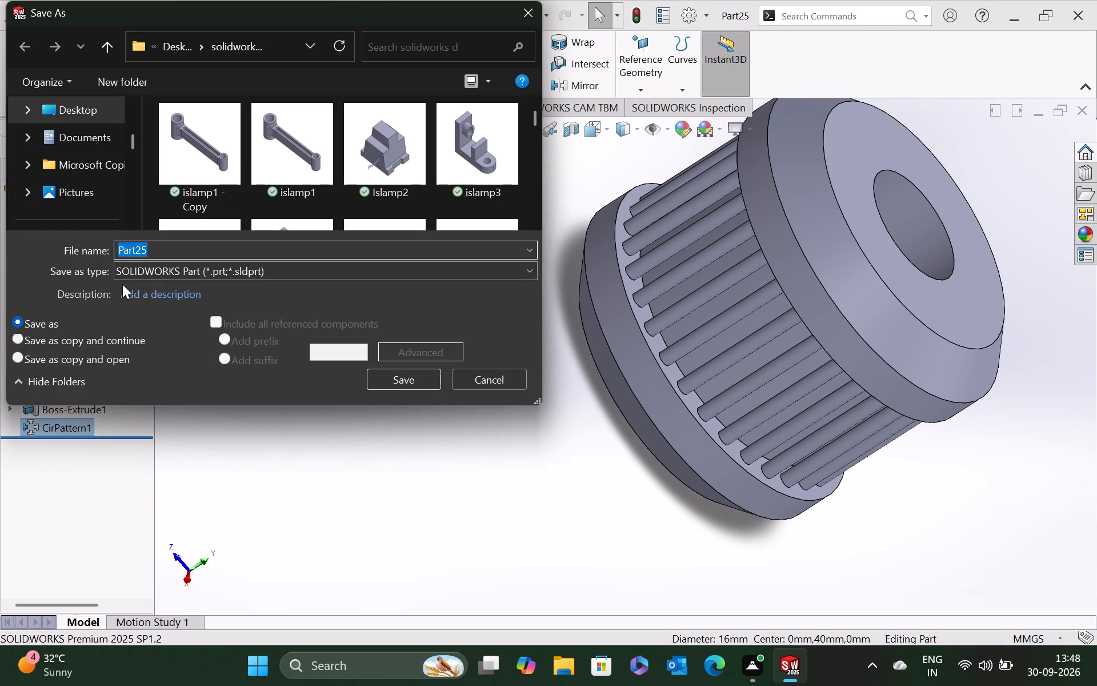
click(237, 270)
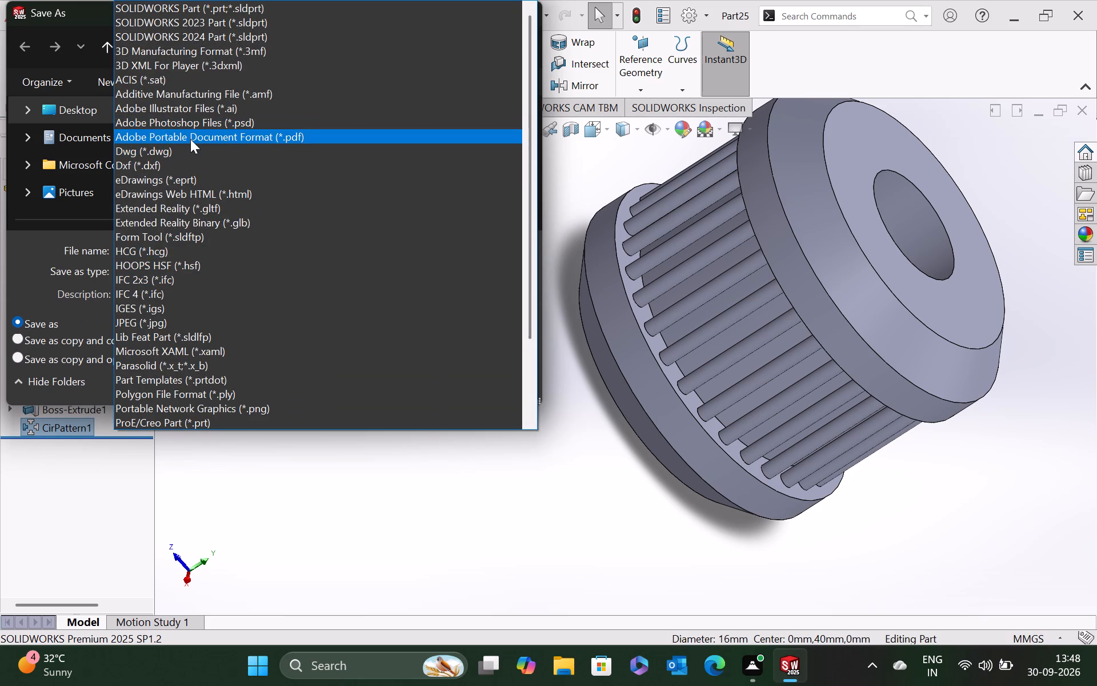
click(190, 139)
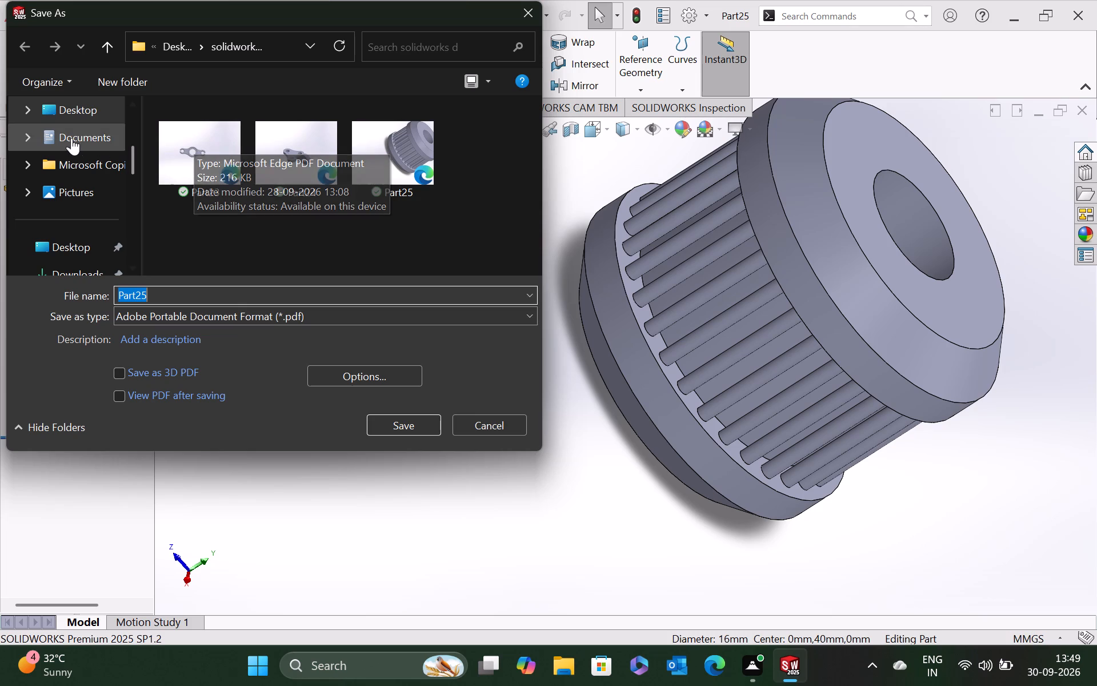
click(121, 373)
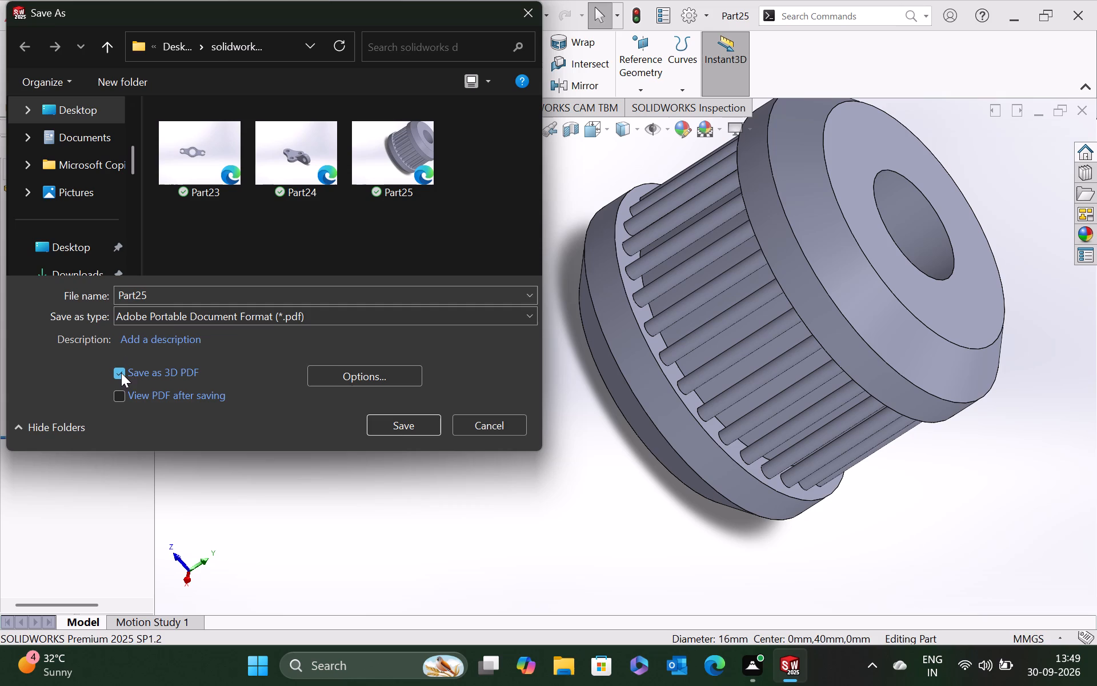
click(404, 432)
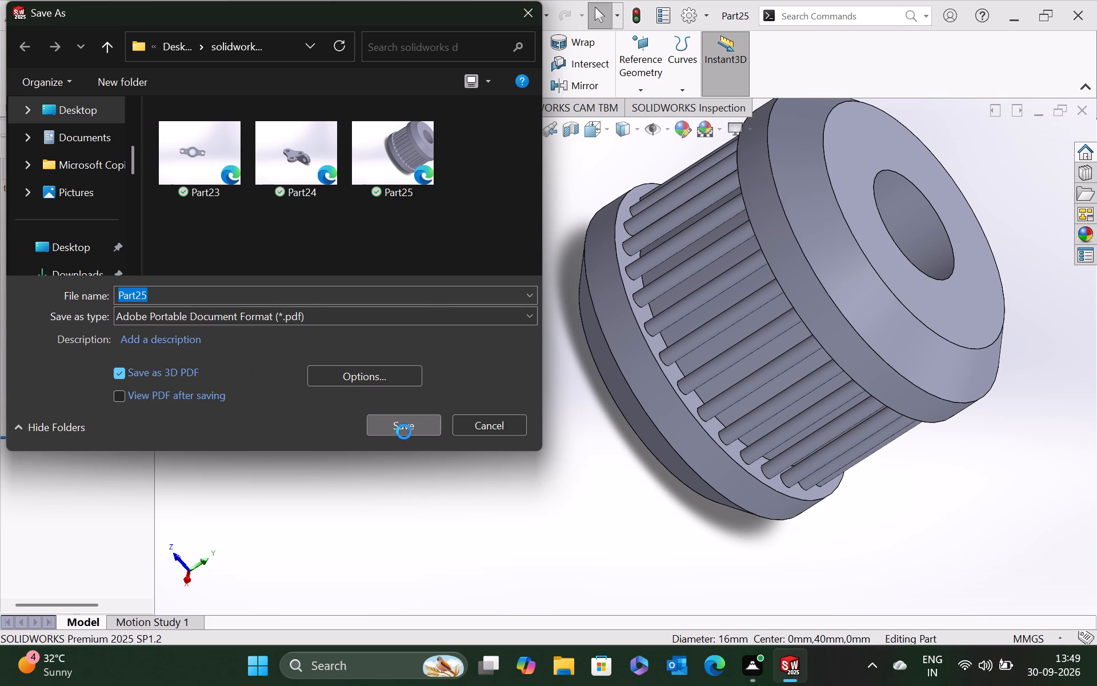
click(586, 333)
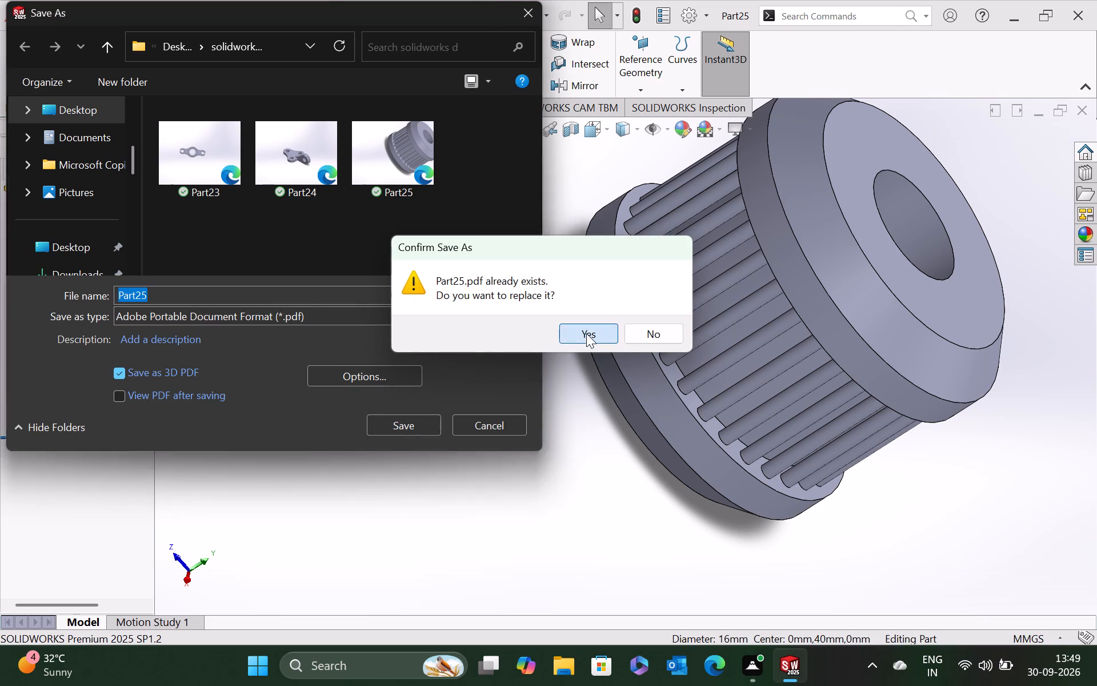